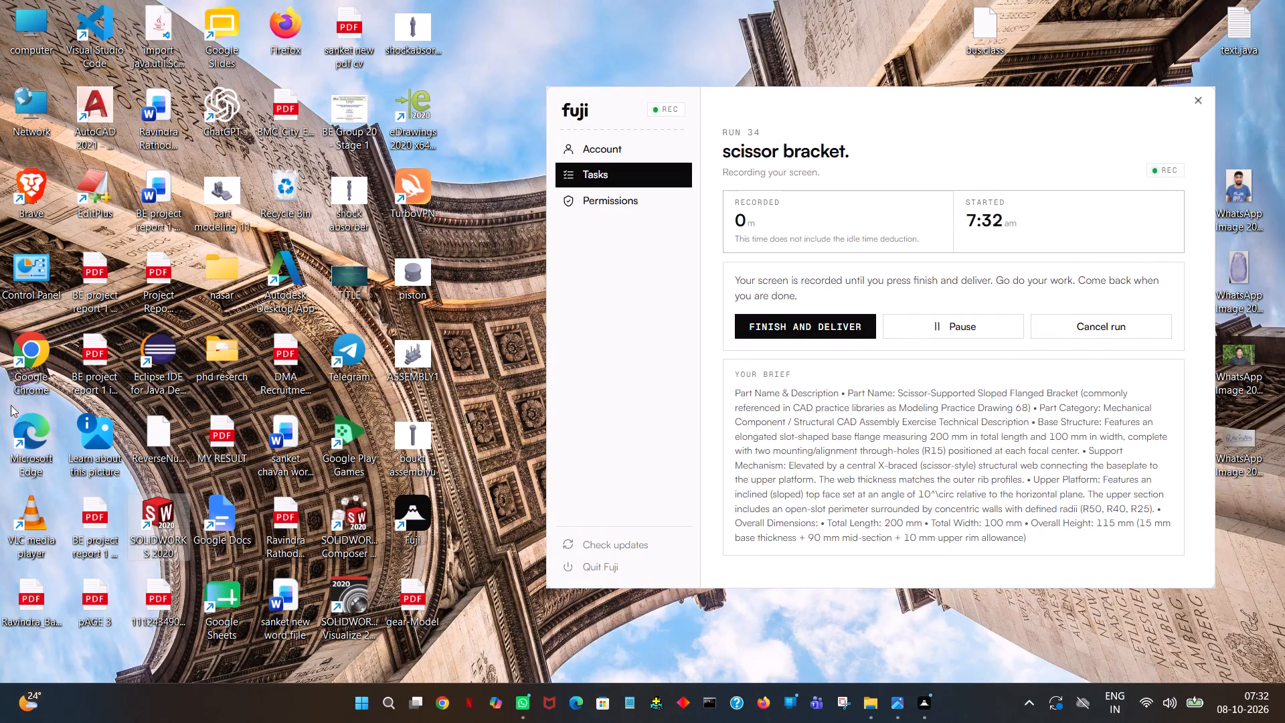
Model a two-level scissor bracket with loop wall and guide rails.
Launch SOLIDWORKS and create a new part document.
{"action": "double_click", "coordinate": [162, 517]}
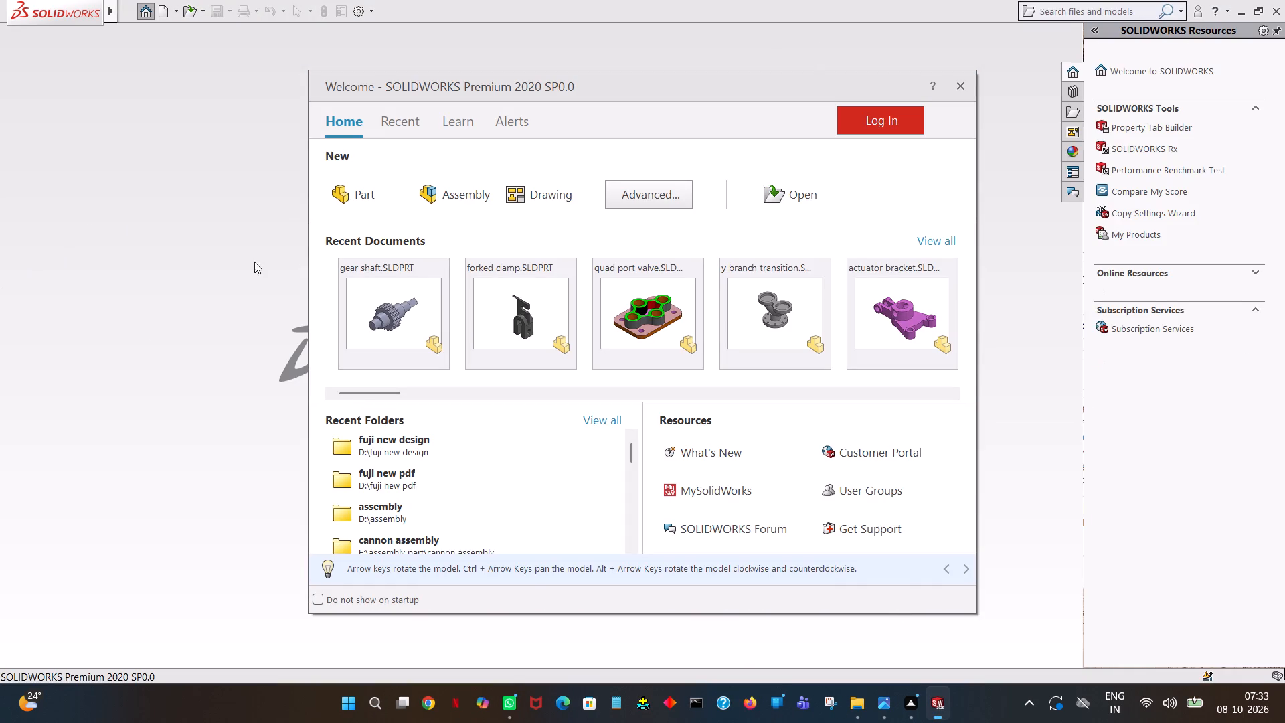
{"action": "double_click", "coordinate": [359, 193]}
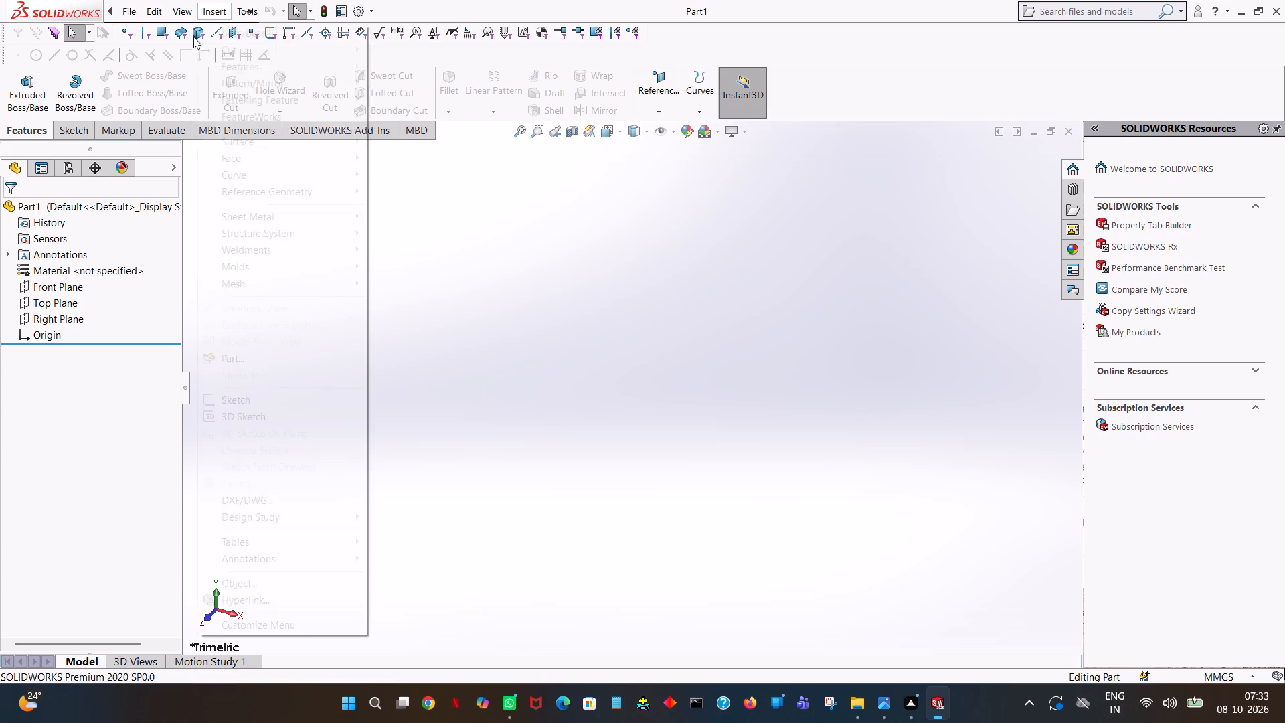
Start a new sketch on the Top Plane.
{"action": "left_click", "coordinate": [60, 298]}
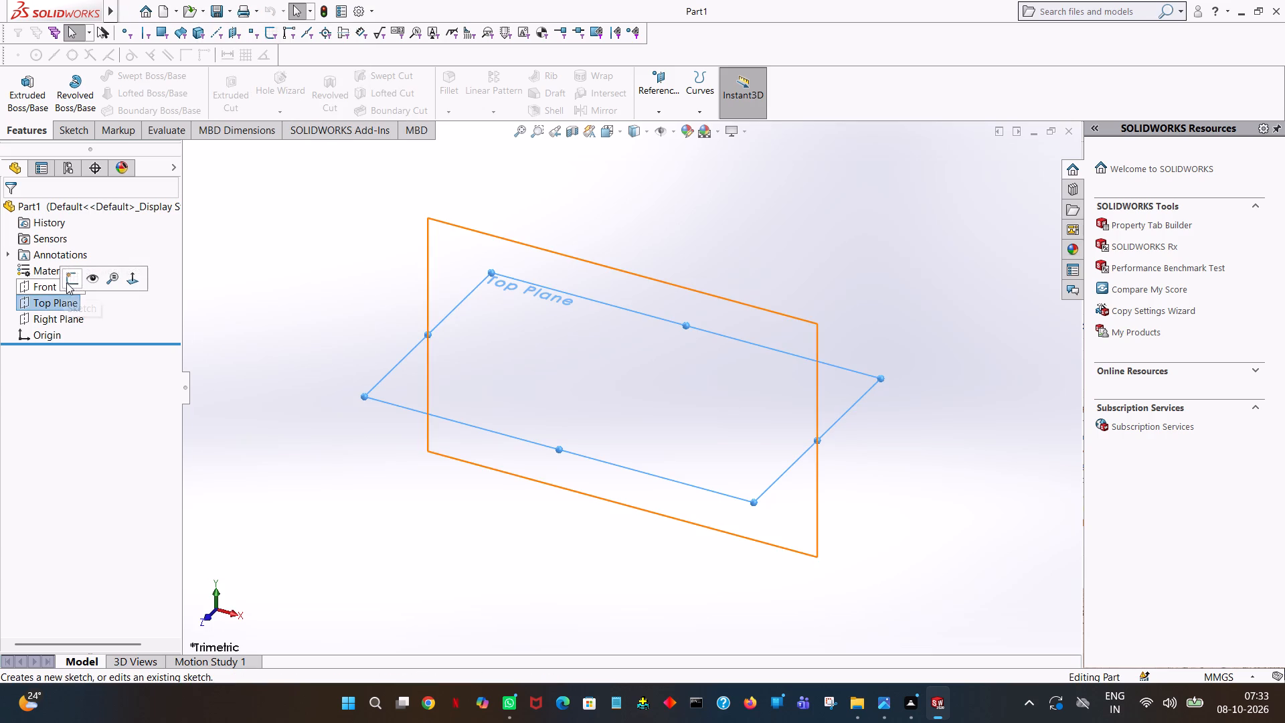
{"action": "left_click", "coordinate": [69, 281]}
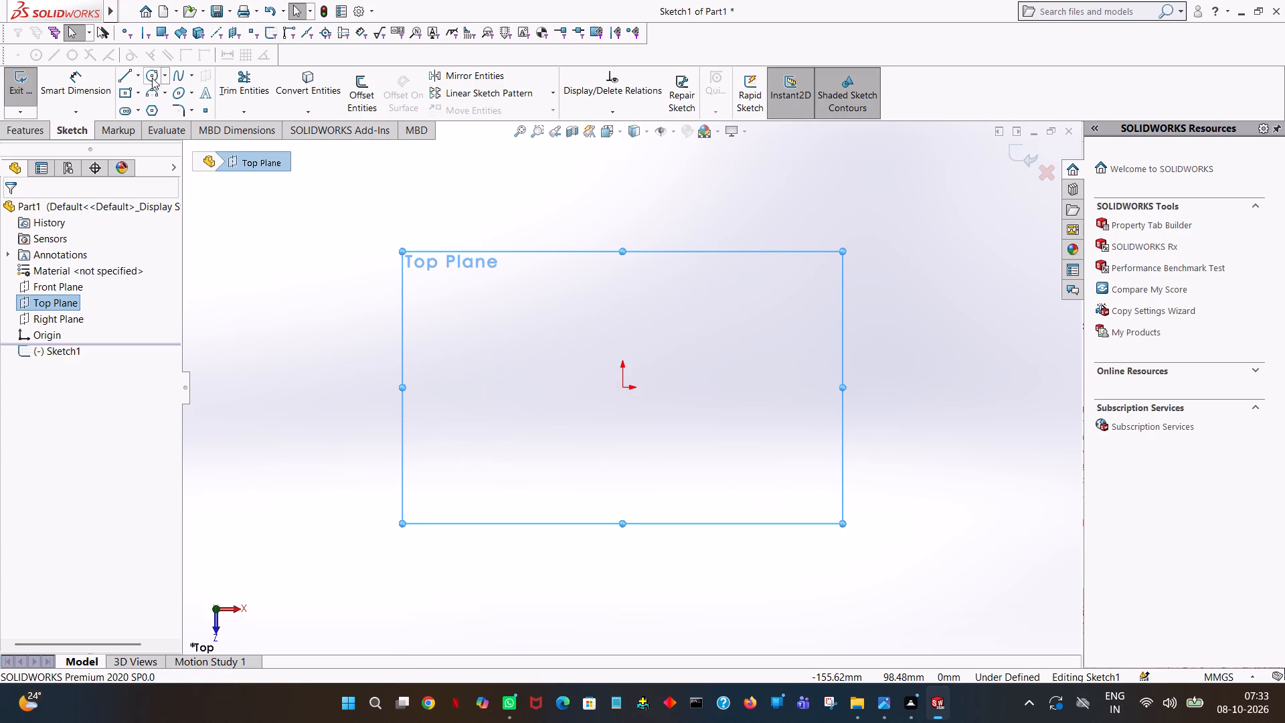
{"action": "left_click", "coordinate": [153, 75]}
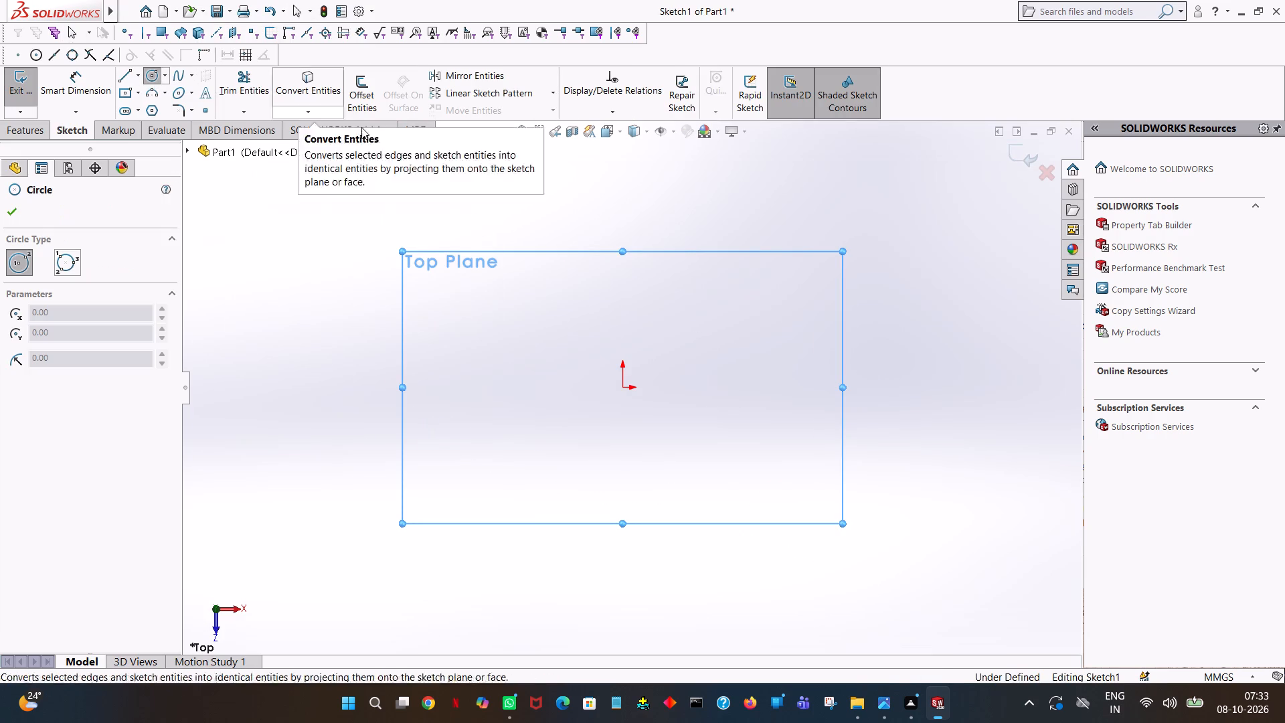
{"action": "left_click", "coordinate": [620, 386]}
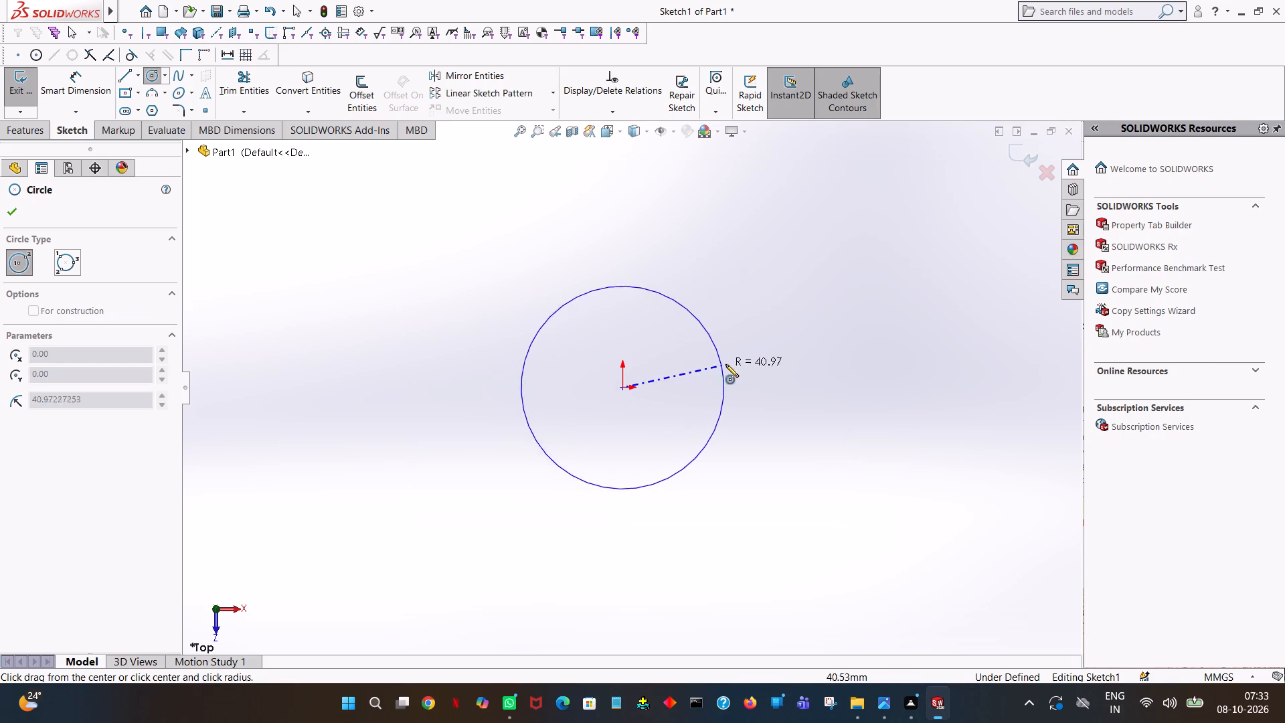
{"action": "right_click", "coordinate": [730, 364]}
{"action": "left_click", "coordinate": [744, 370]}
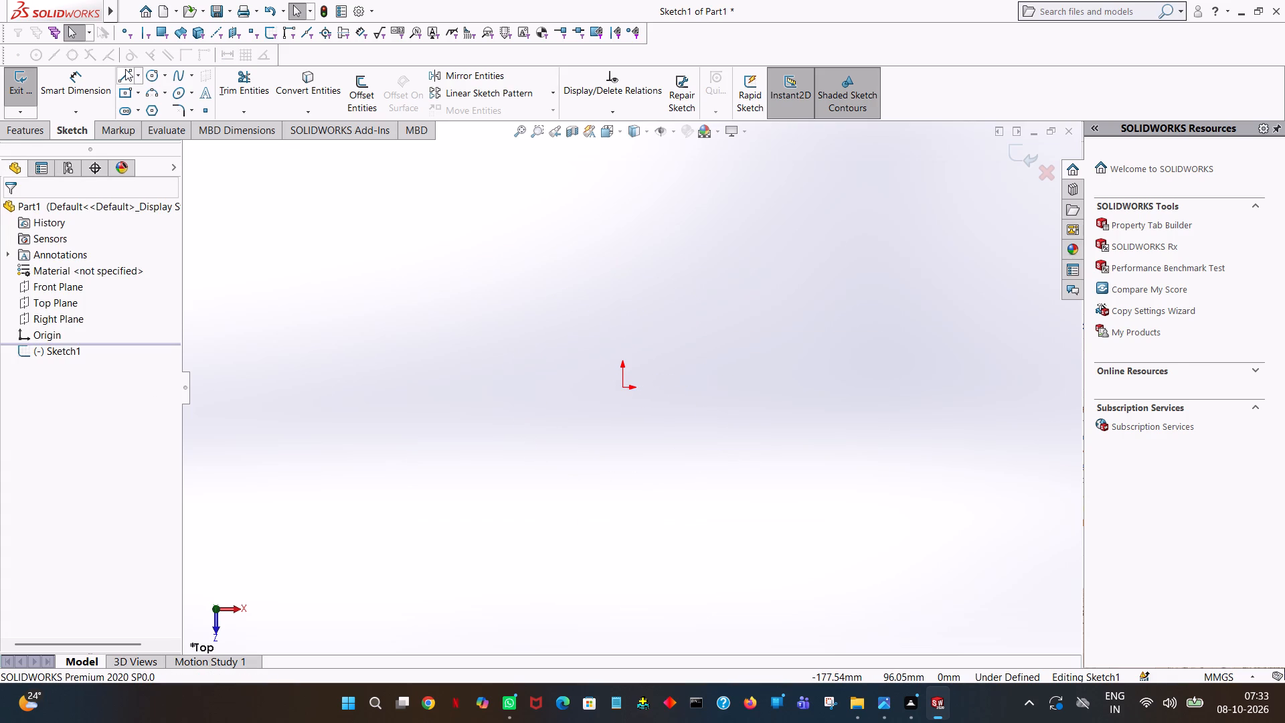
Draw a horizontal line from the origin toward the right with a length of 50 mm.
{"action": "left_click", "coordinate": [125, 70]}
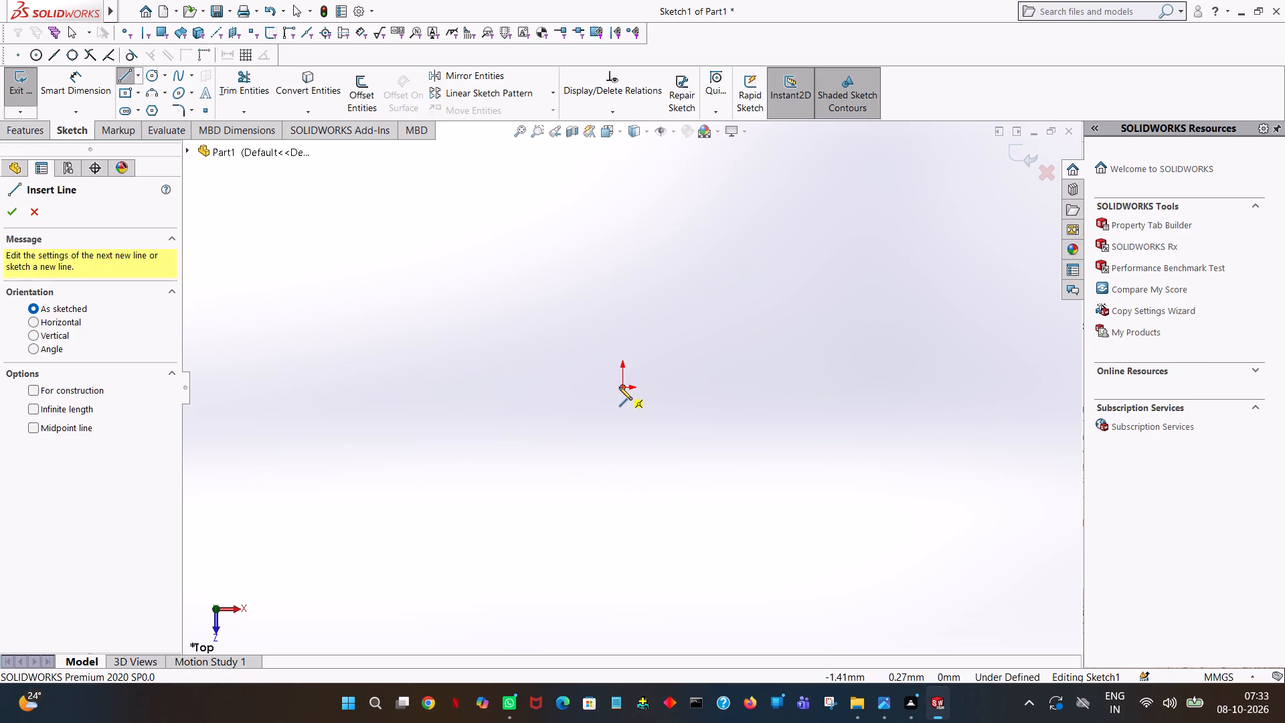
{"action": "left_click", "coordinate": [620, 387]}
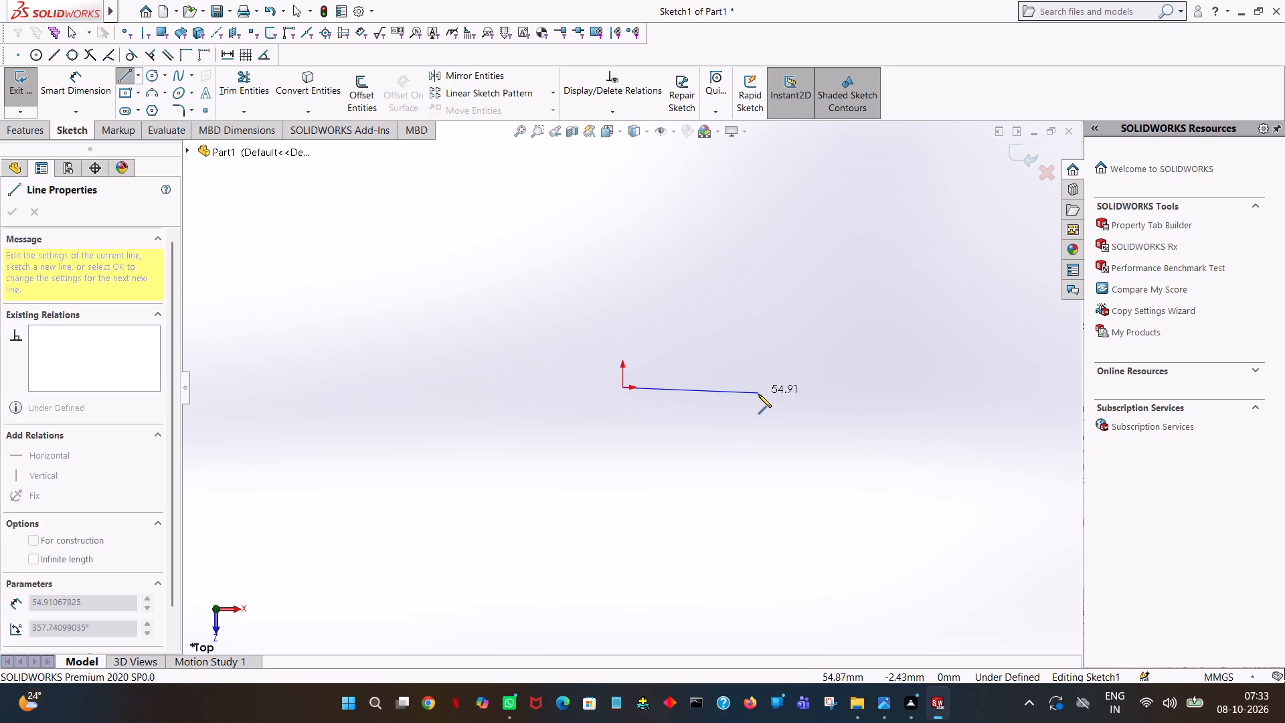
{"action": "left_click", "coordinate": [758, 391]}
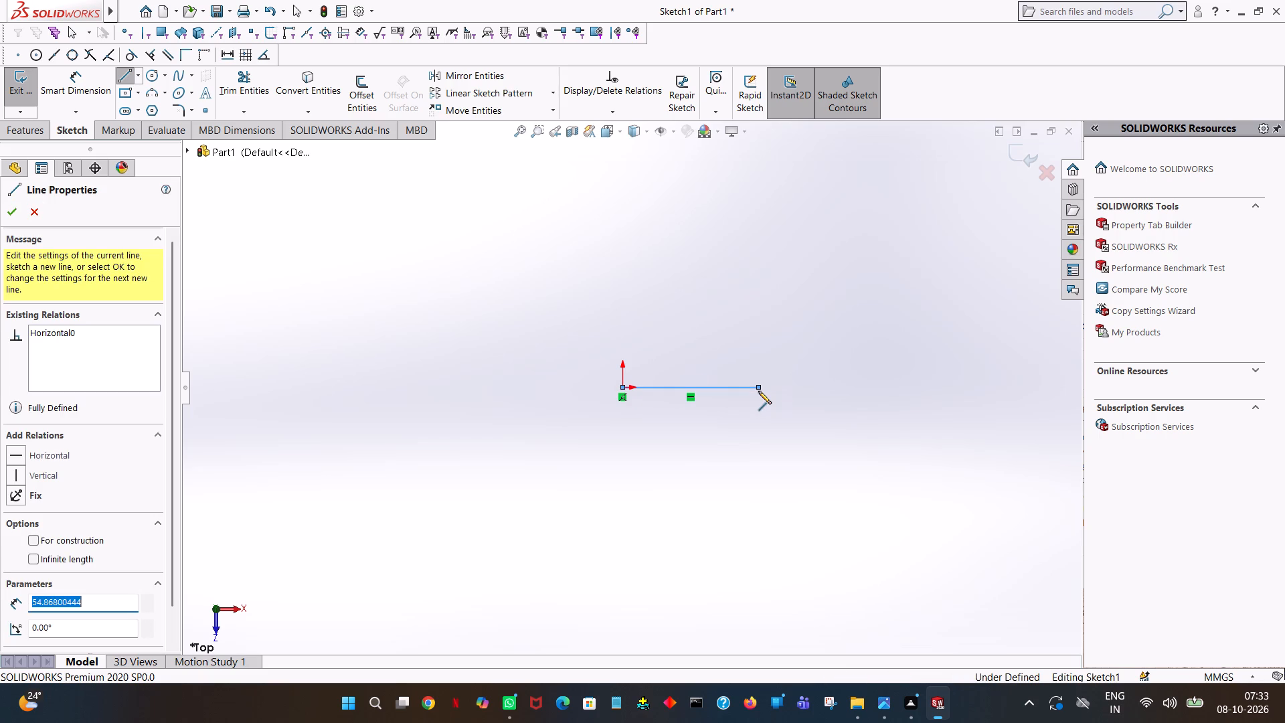
{"action": "type", "text": "50"}
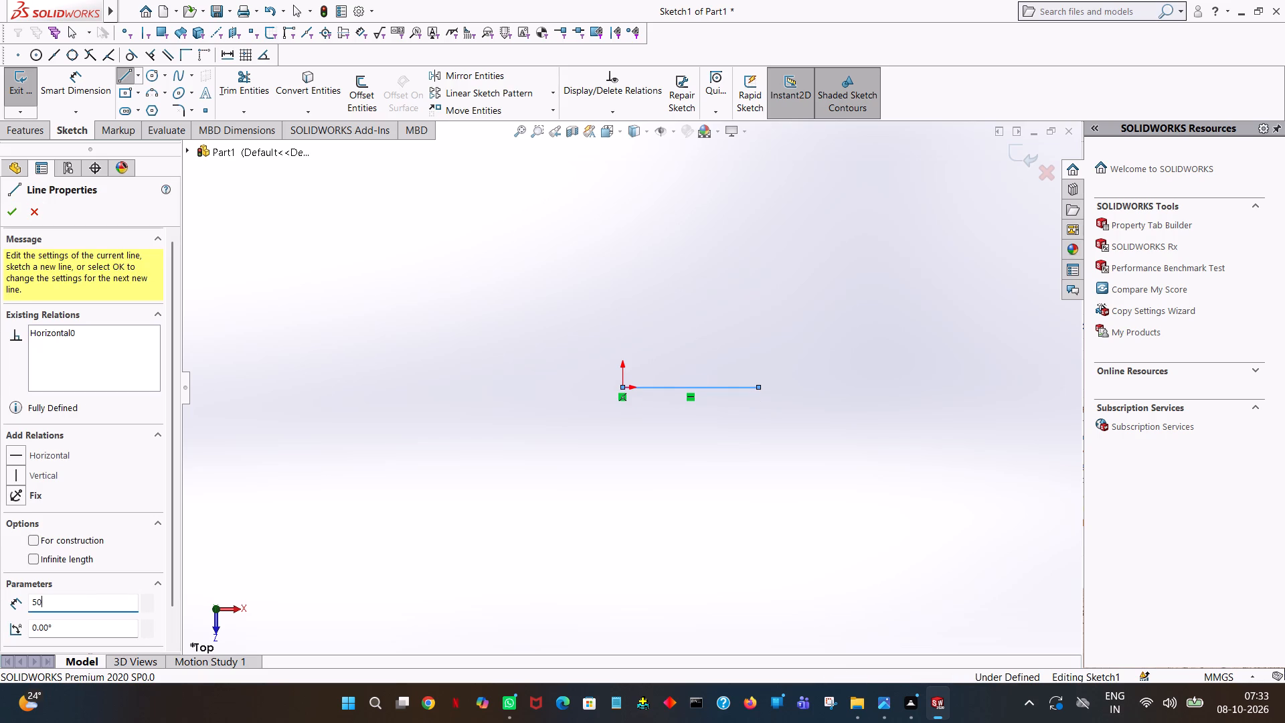
{"action": "key", "text": "Return"}
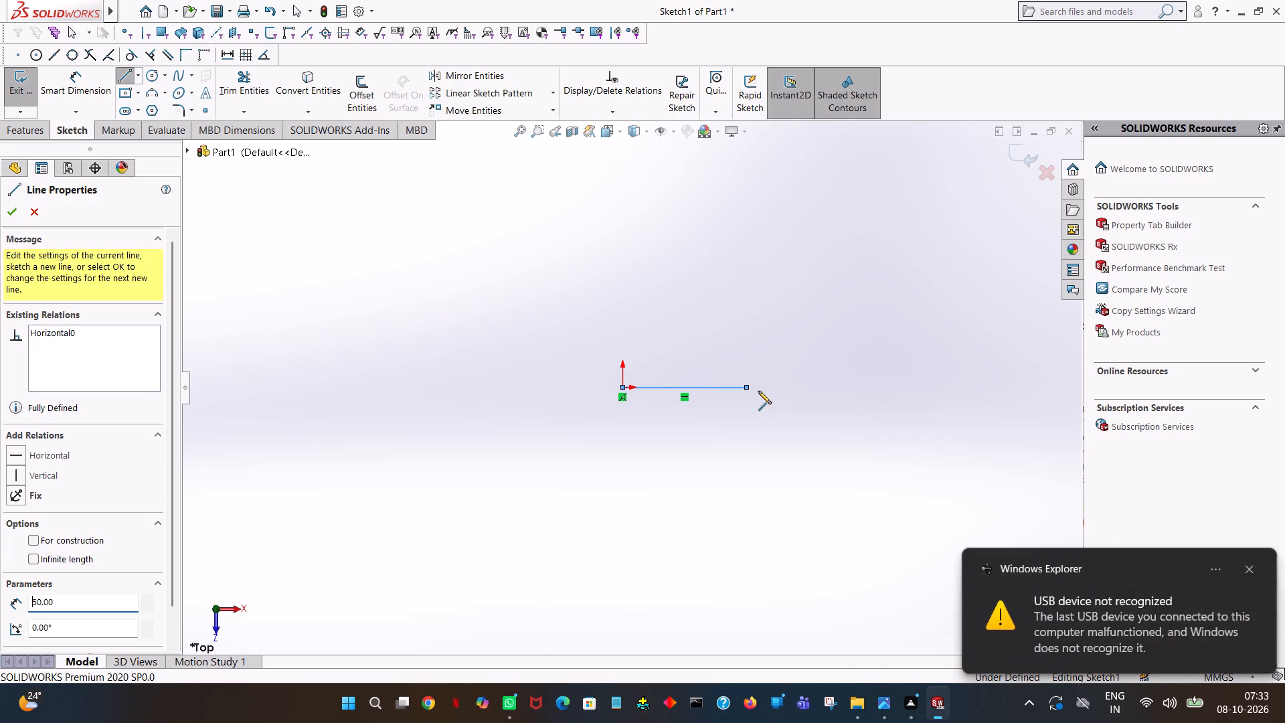
{"action": "right_click", "coordinate": [935, 384]}
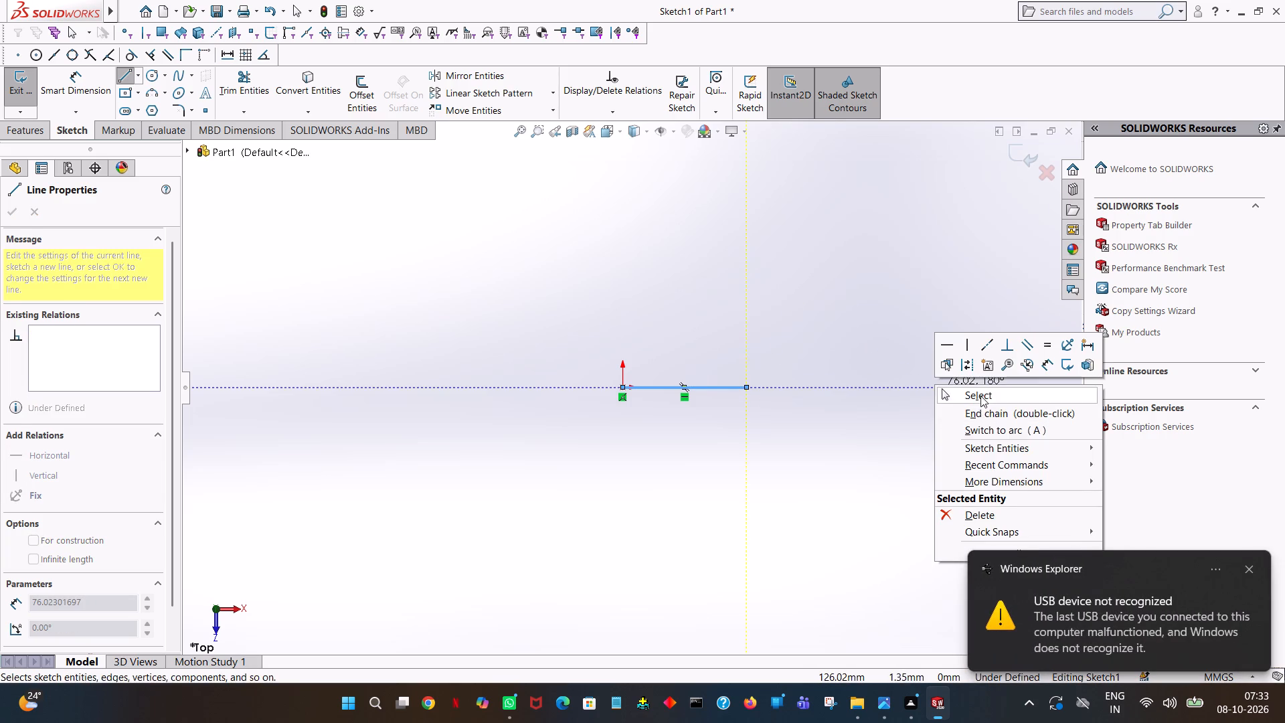
{"action": "left_click", "coordinate": [980, 395]}
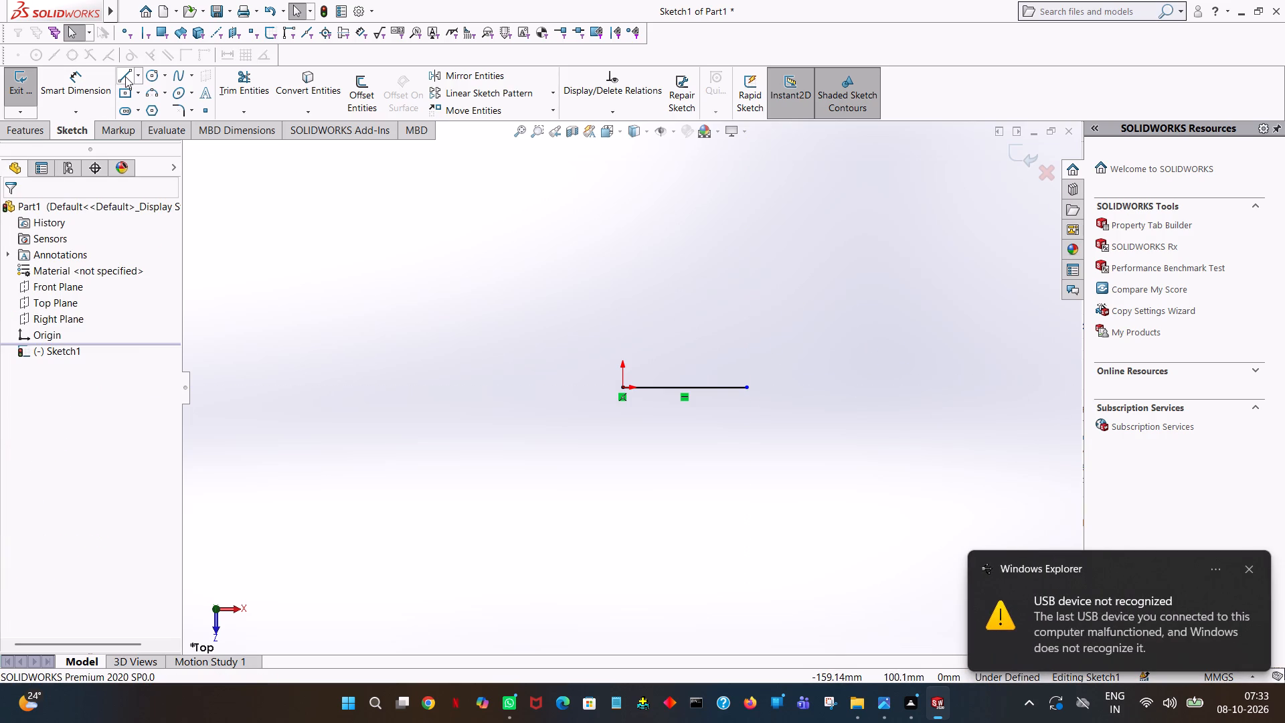
Draw a second horizontal line from the origin toward the left with a length of 50 mm.
{"action": "left_click", "coordinate": [125, 76]}
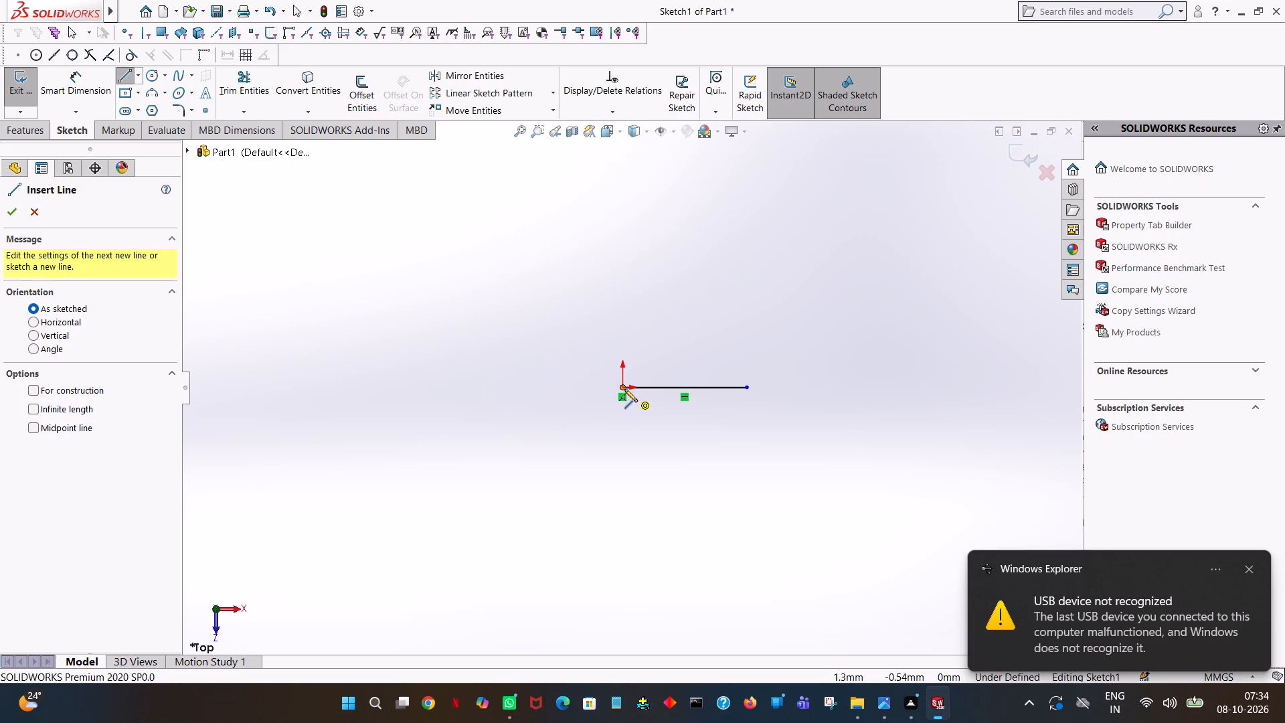
{"action": "left_click", "coordinate": [622, 389]}
{"action": "left_click", "coordinate": [509, 388]}
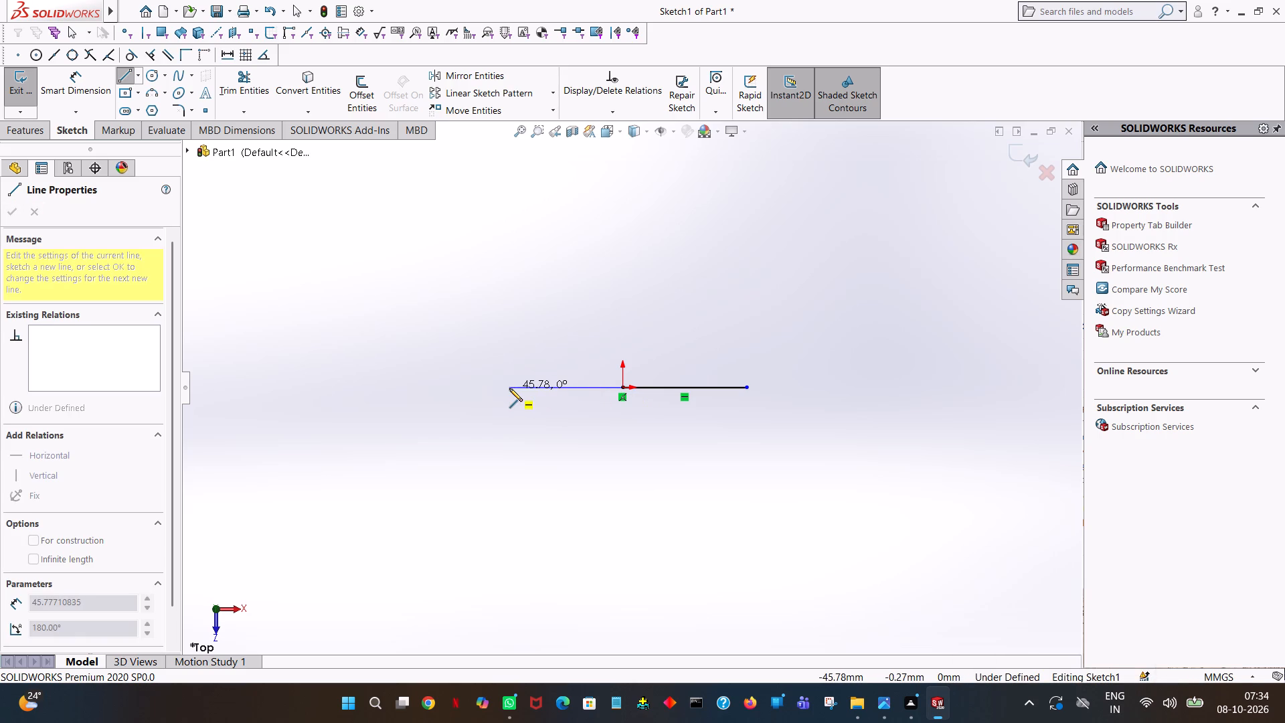
{"action": "type", "text": "50"}
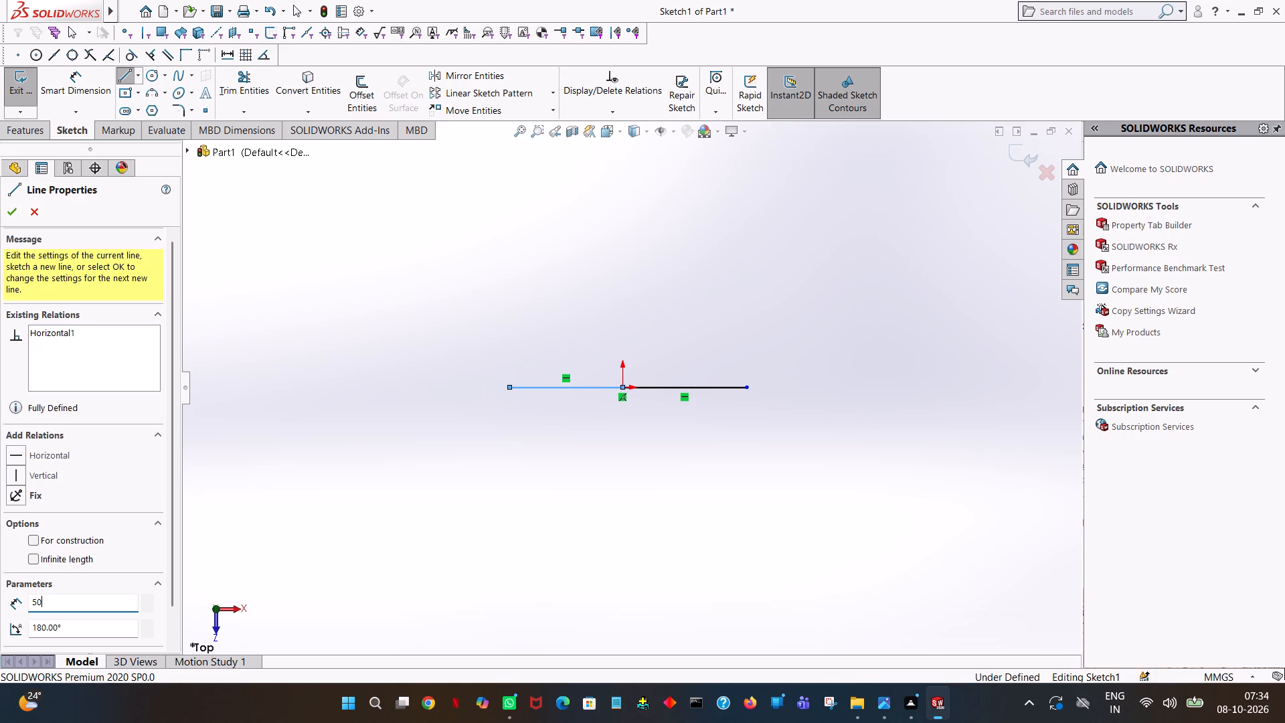
{"action": "key", "text": "Return"}
{"action": "right_click", "coordinate": [509, 388]}
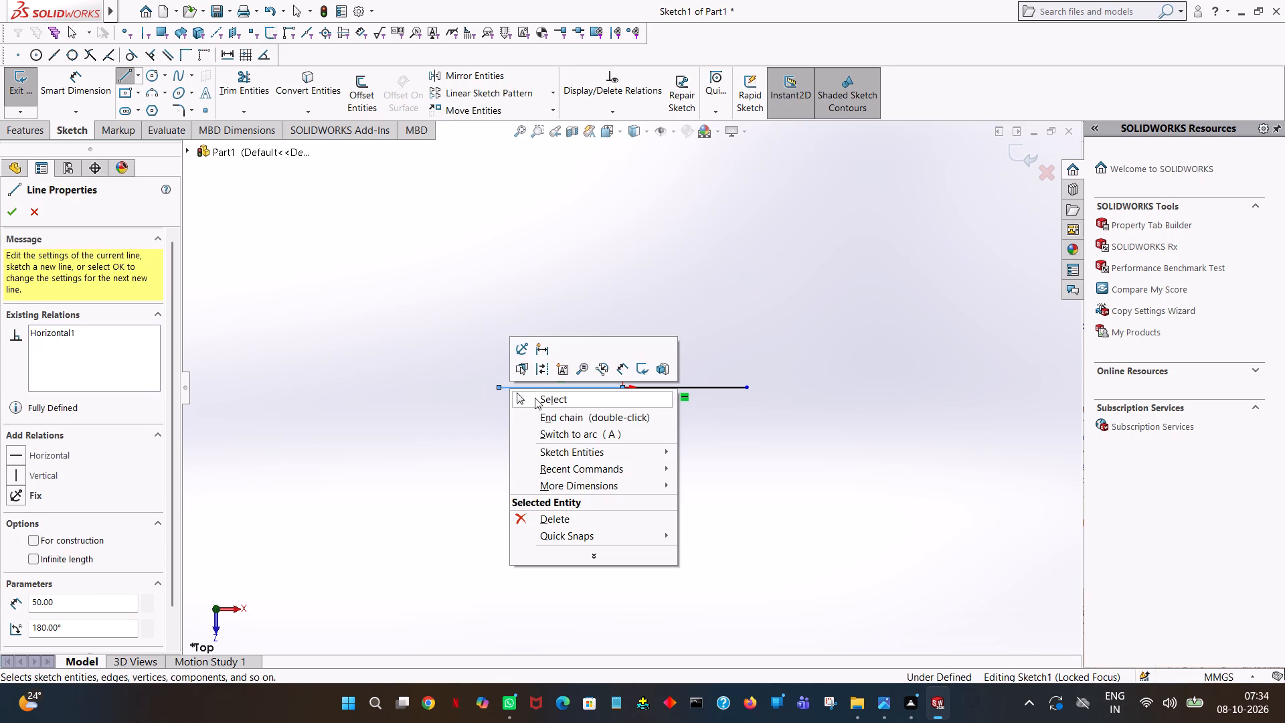
{"action": "left_click", "coordinate": [535, 398]}
{"action": "left_click", "coordinate": [566, 288]}
Draw two circles of 50 mm radius centred on the outer ends of the two lines, each passing through the origin.
{"action": "left_click", "coordinate": [153, 73]}
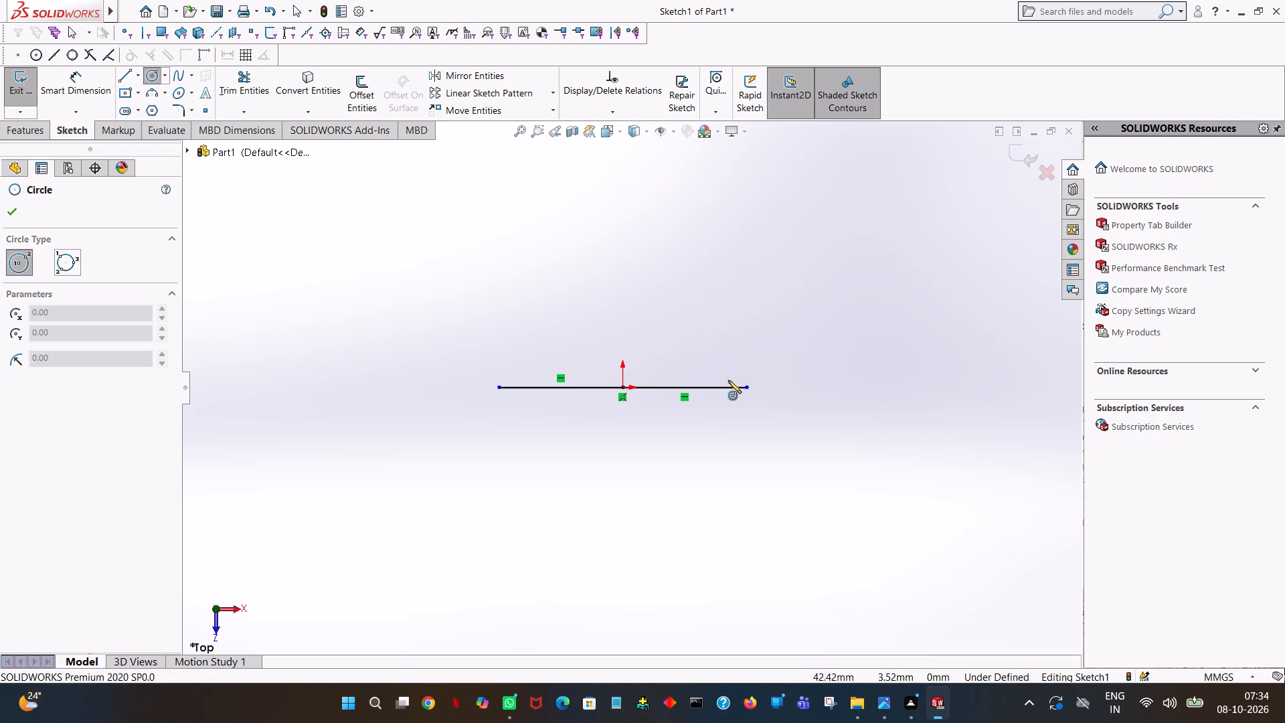
{"action": "left_click", "coordinate": [748, 387]}
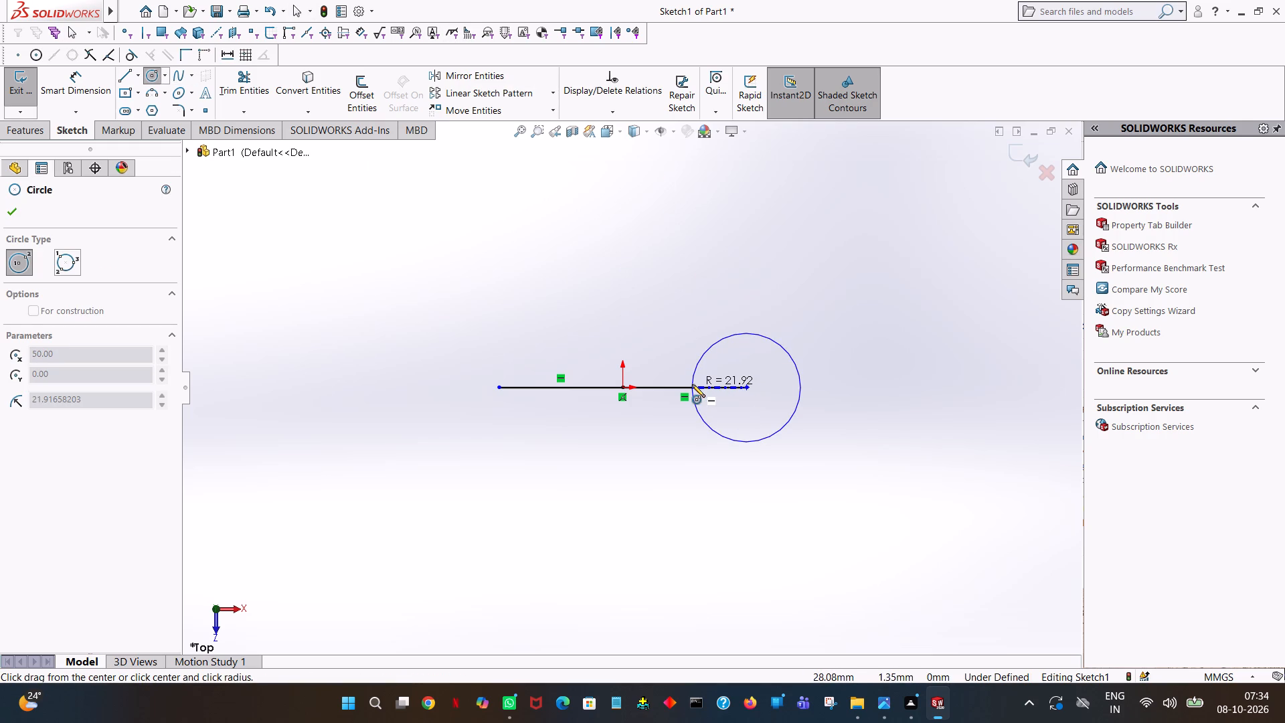
{"action": "left_click", "coordinate": [621, 387]}
{"action": "right_click", "coordinate": [621, 387]}
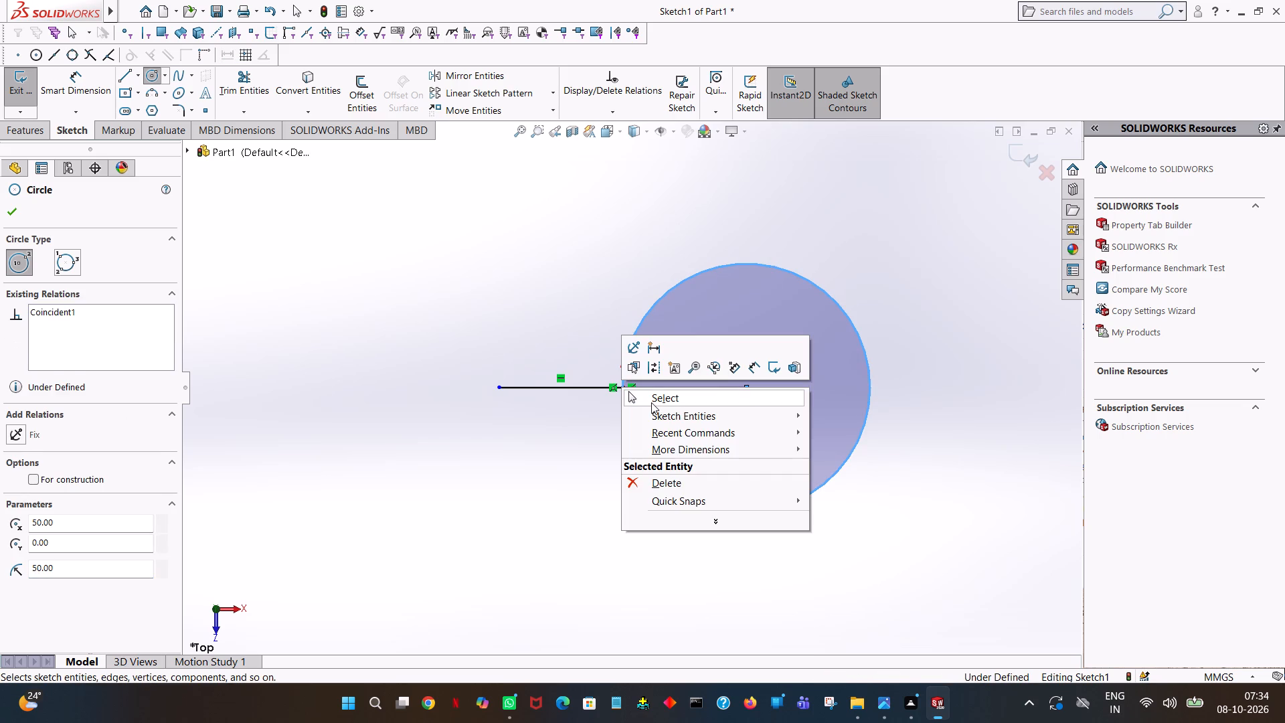
{"action": "left_click", "coordinate": [651, 402]}
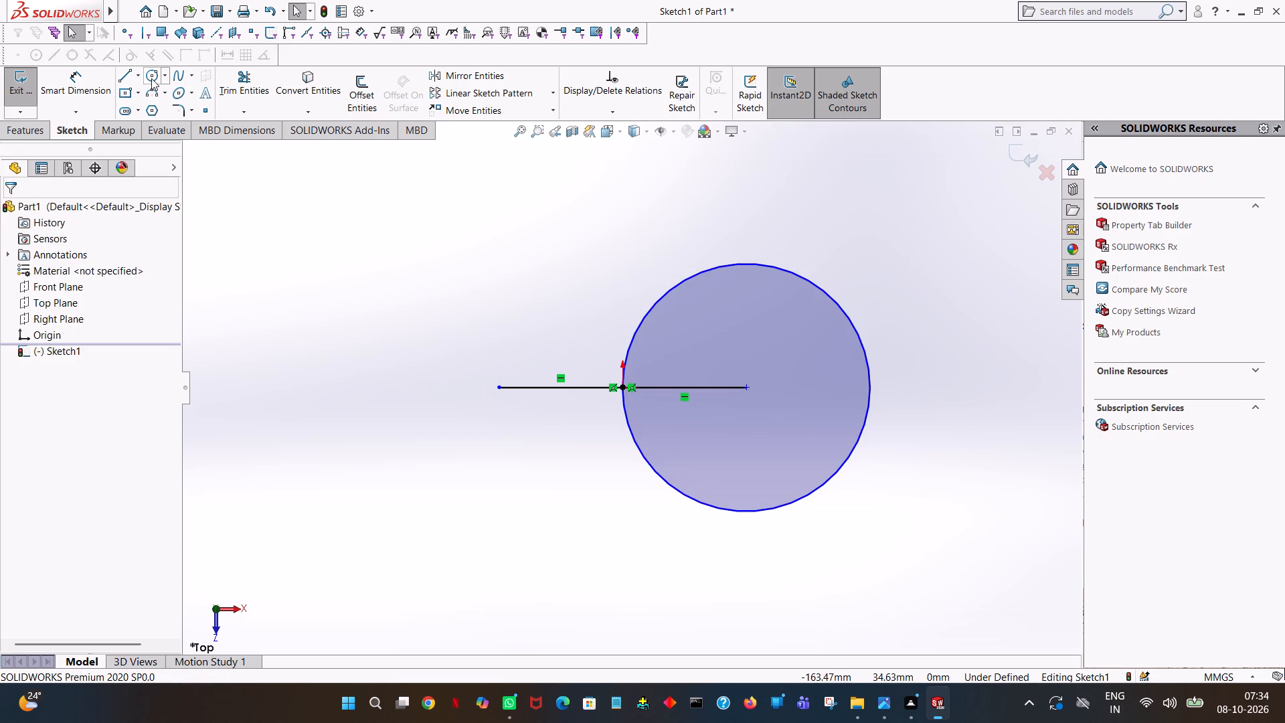
{"action": "left_click", "coordinate": [151, 78]}
{"action": "left_click", "coordinate": [497, 390]}
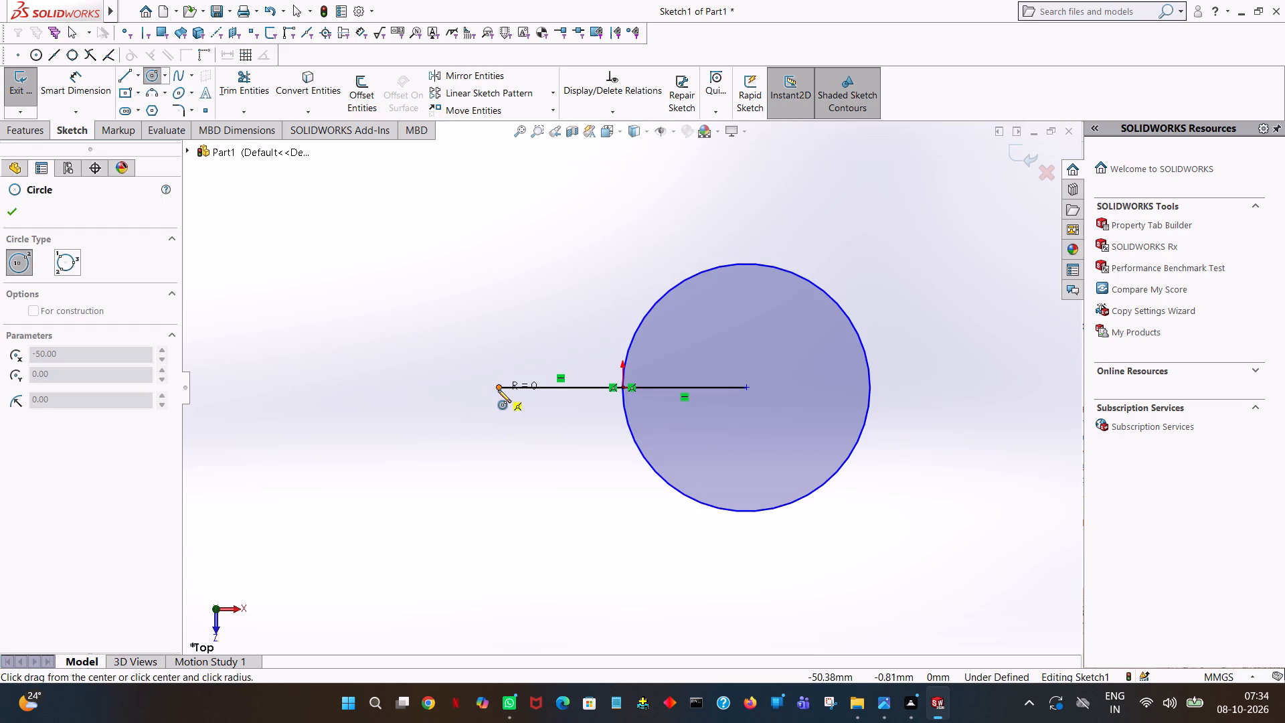
{"action": "left_click", "coordinate": [624, 386]}
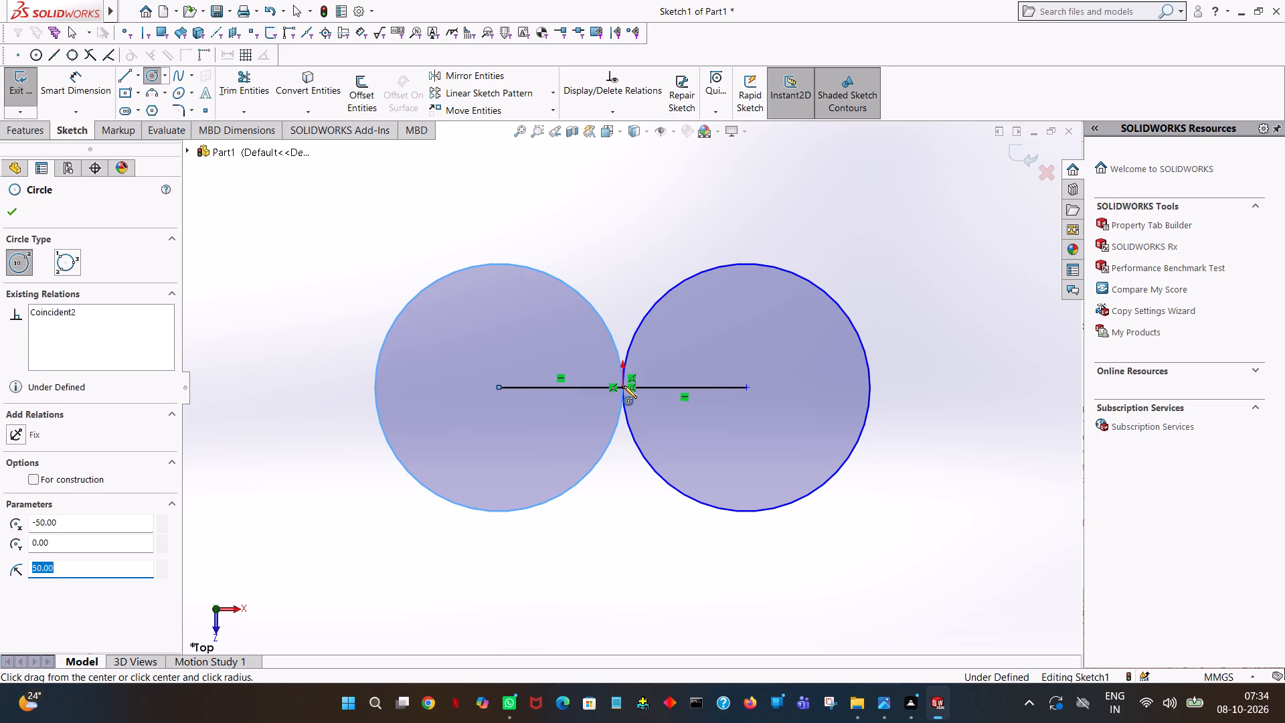
{"action": "right_click", "coordinate": [624, 386]}
{"action": "left_click", "coordinate": [655, 389]}
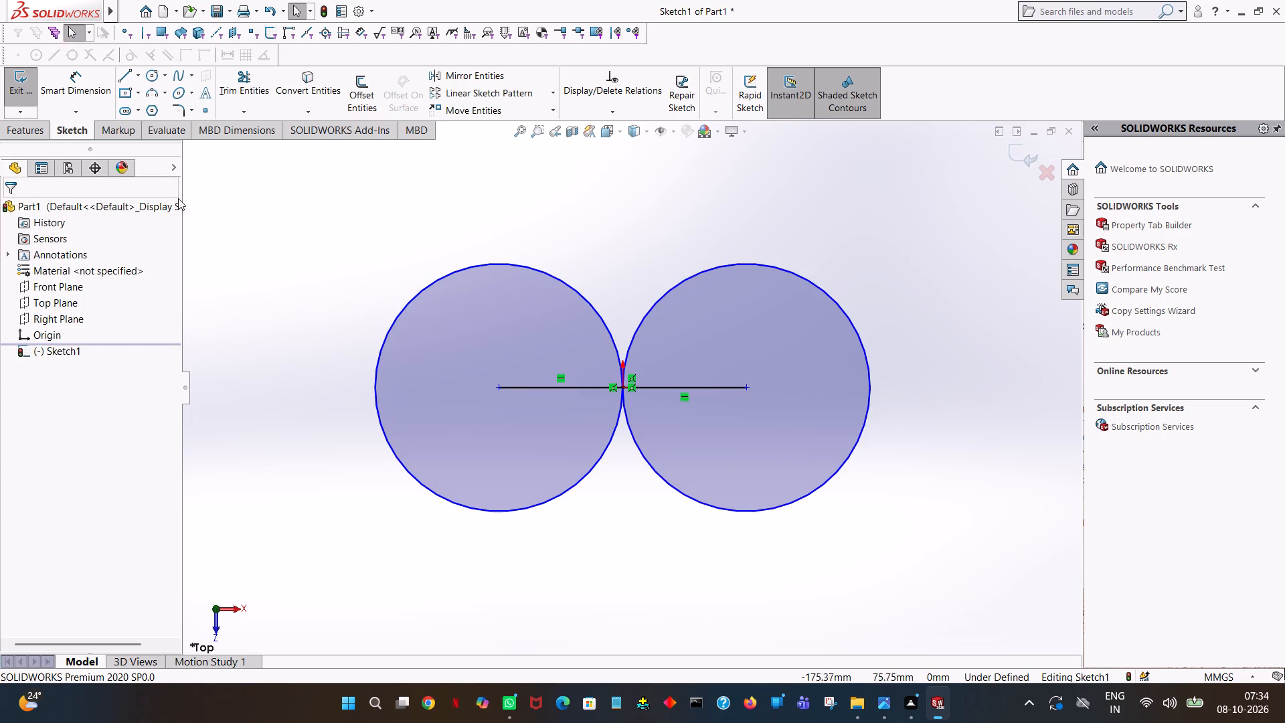
Draw two 100 mm horizontal lines joining the top points and the bottom points of the two circles.
{"action": "left_click", "coordinate": [124, 74]}
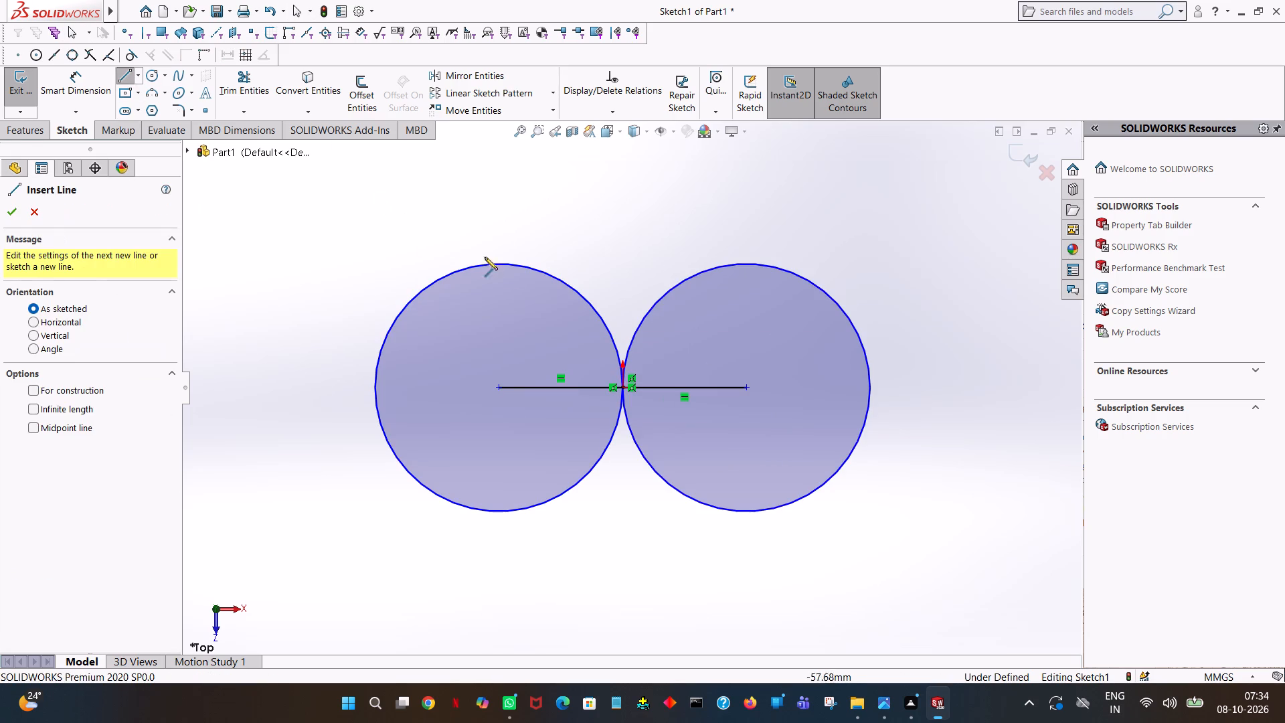
{"action": "left_click", "coordinate": [499, 264]}
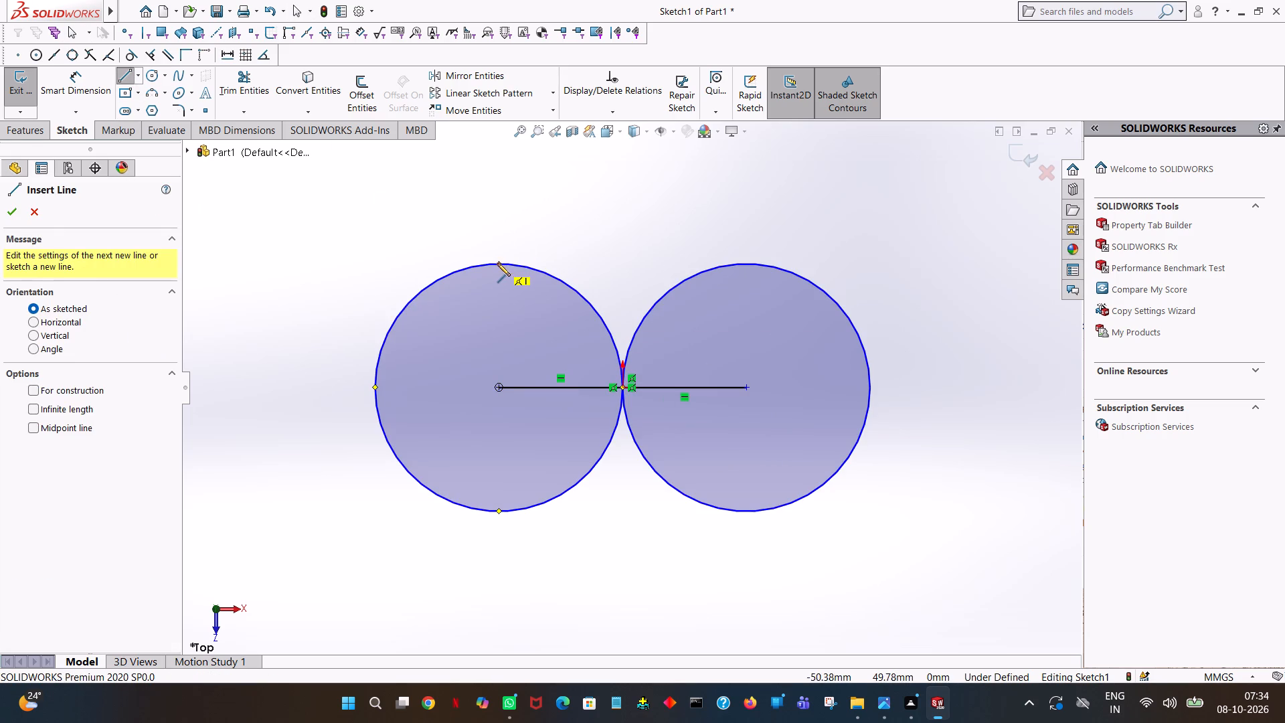
{"action": "left_click", "coordinate": [744, 263]}
{"action": "right_click", "coordinate": [744, 263]}
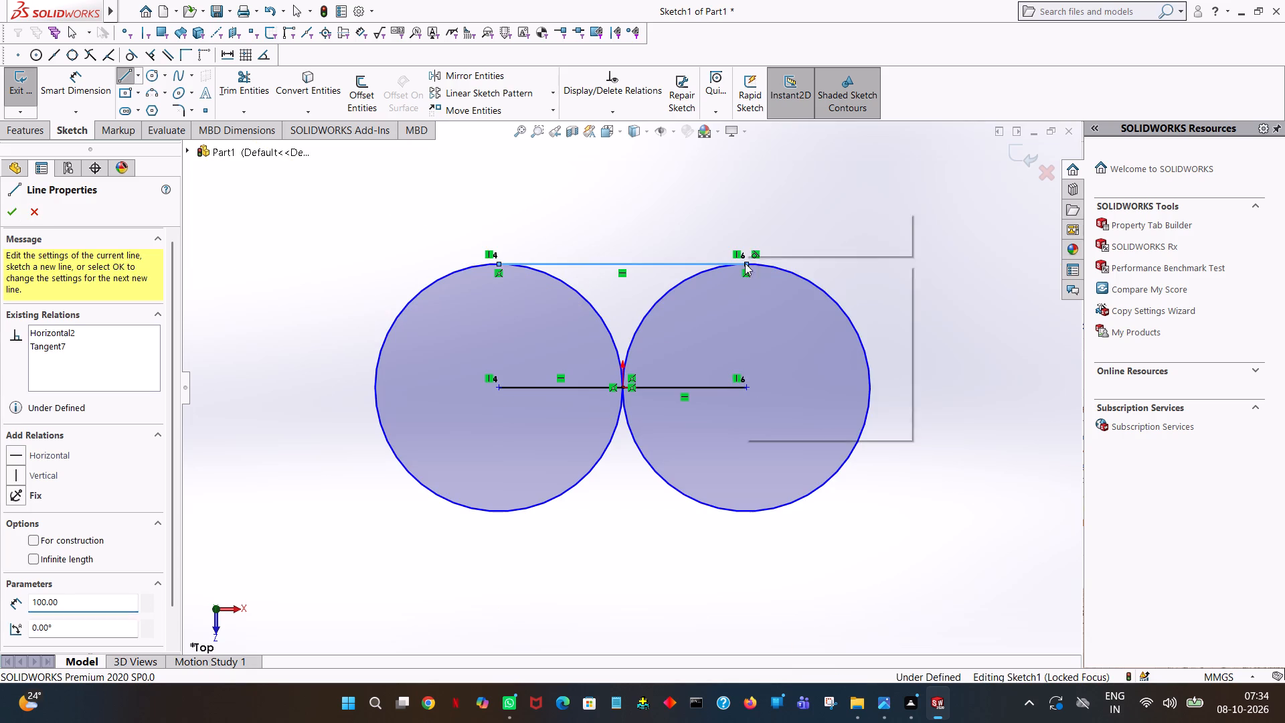
{"action": "left_click", "coordinate": [756, 270]}
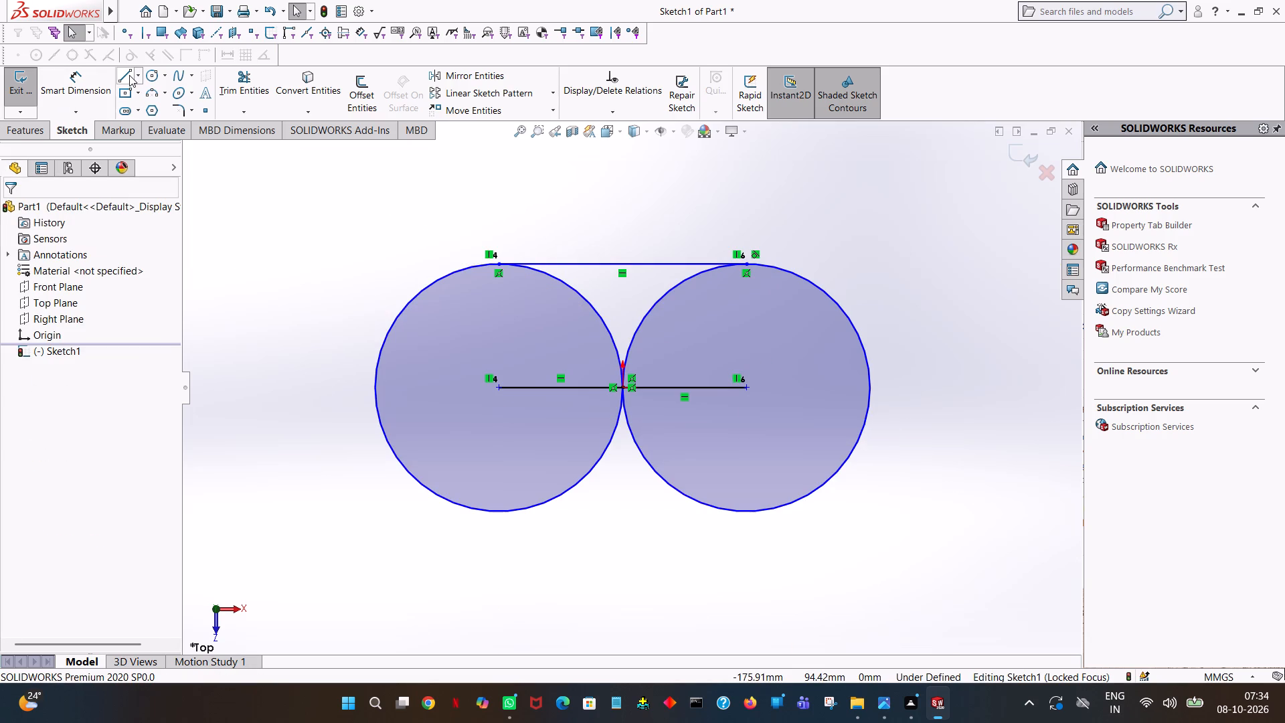
{"action": "left_click", "coordinate": [129, 75]}
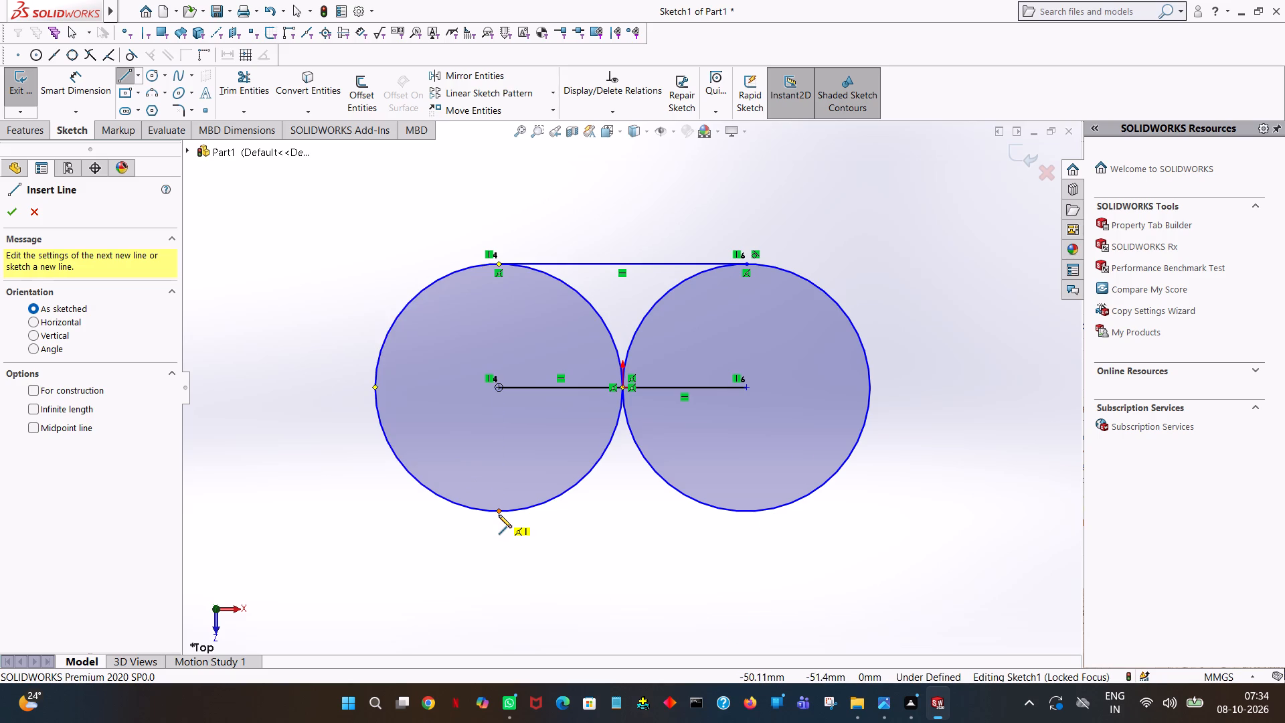
{"action": "left_click", "coordinate": [499, 511]}
{"action": "left_click", "coordinate": [746, 511]}
{"action": "right_click", "coordinate": [746, 511]}
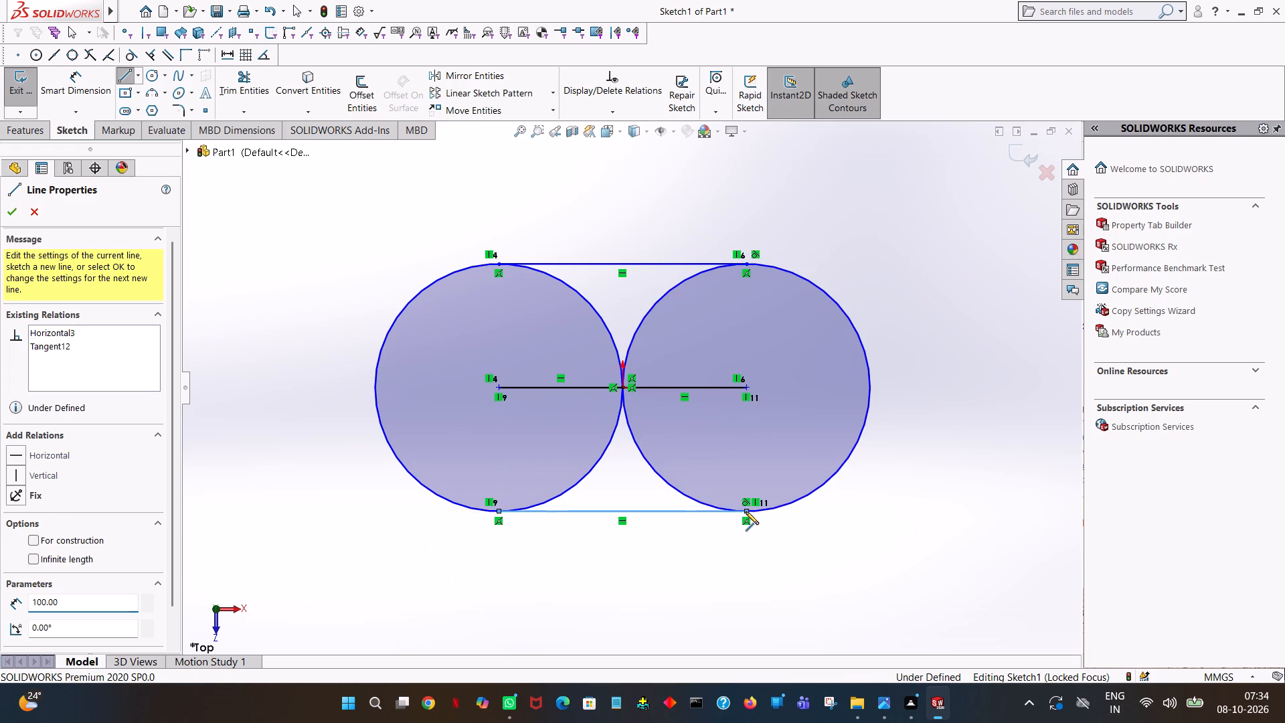
{"action": "left_click", "coordinate": [785, 521]}
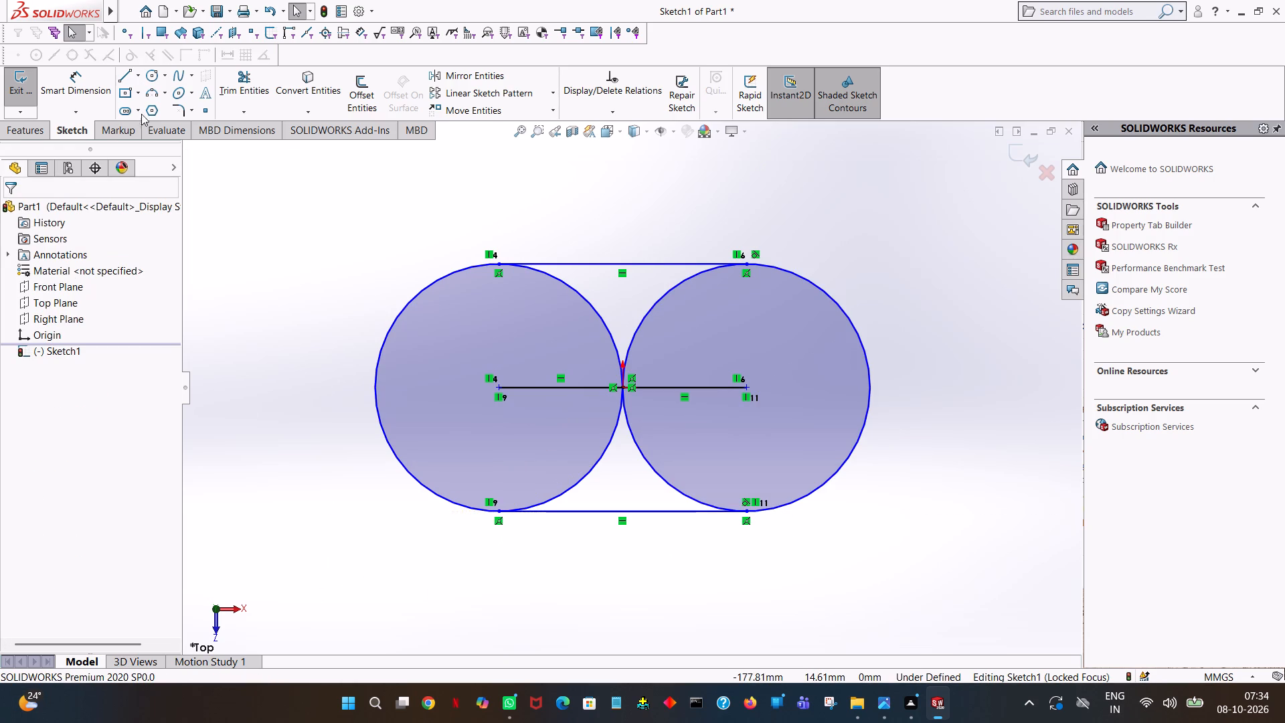
Trim away the two centre lines and the inner halves of both circles, leaving a closed slot-shaped outline.
{"action": "left_click", "coordinate": [247, 84]}
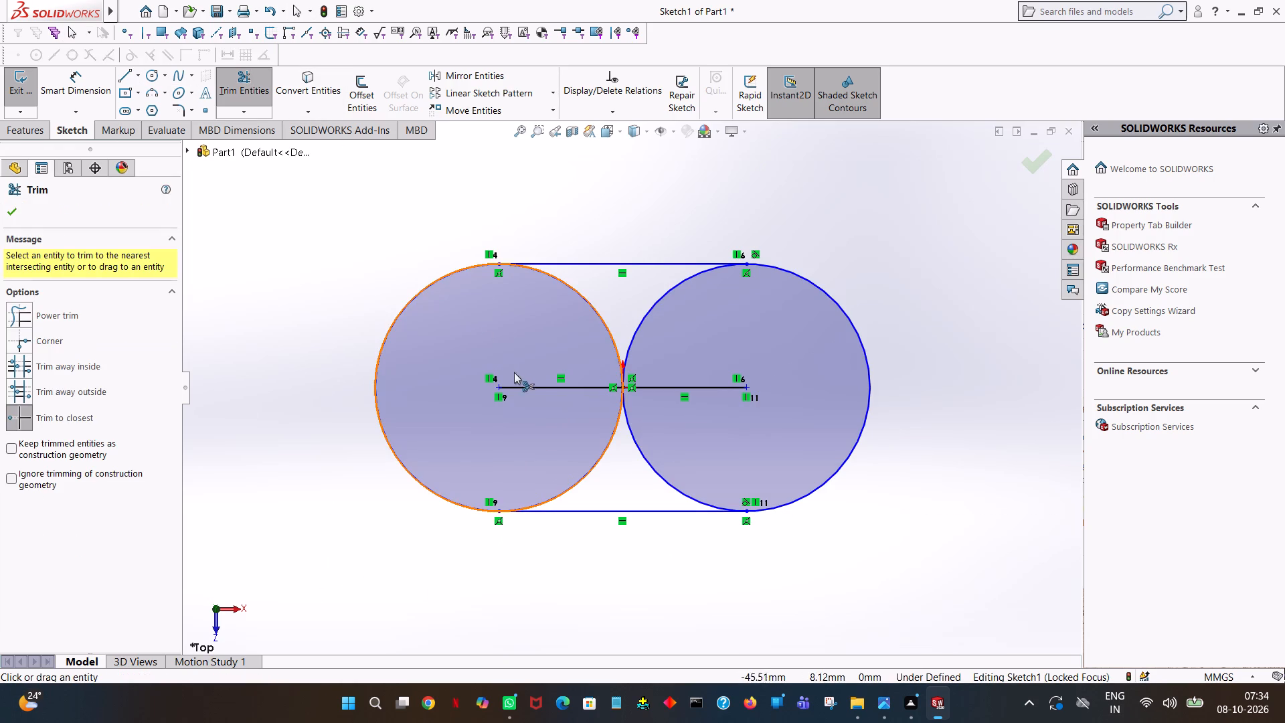
{"action": "left_click", "coordinate": [533, 389]}
{"action": "left_click", "coordinate": [704, 386]}
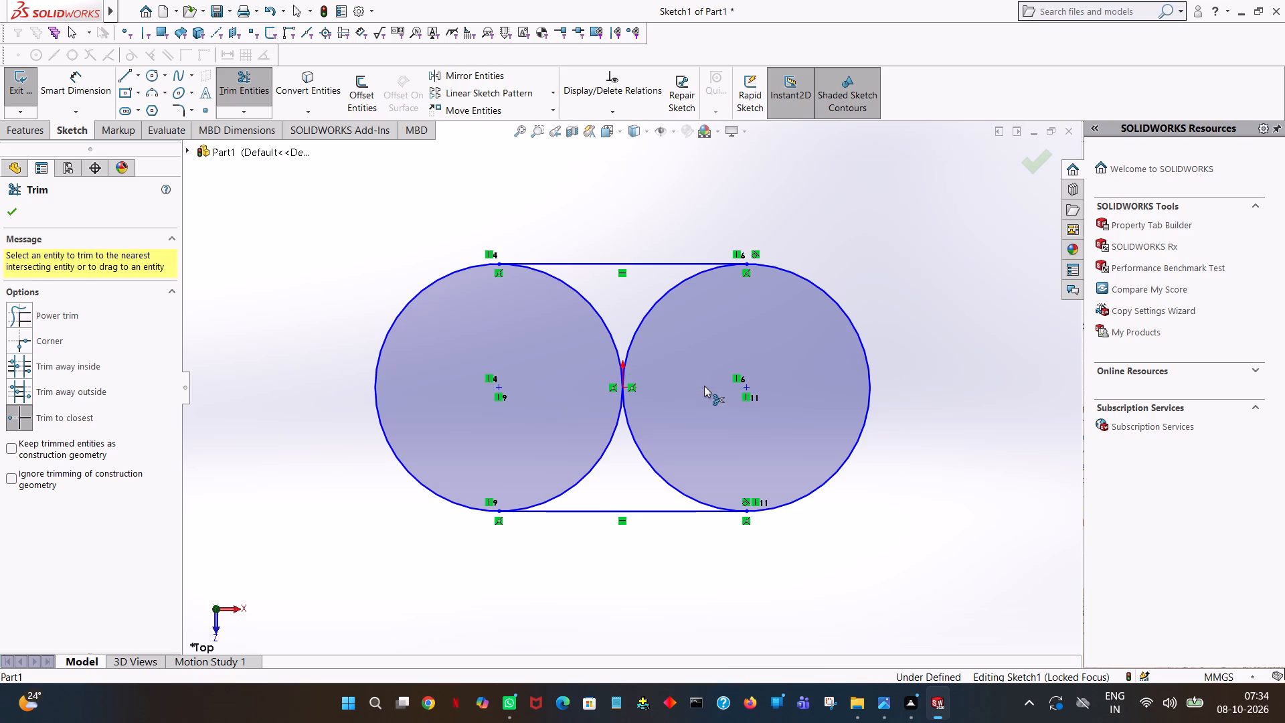
{"action": "left_click", "coordinate": [591, 304]}
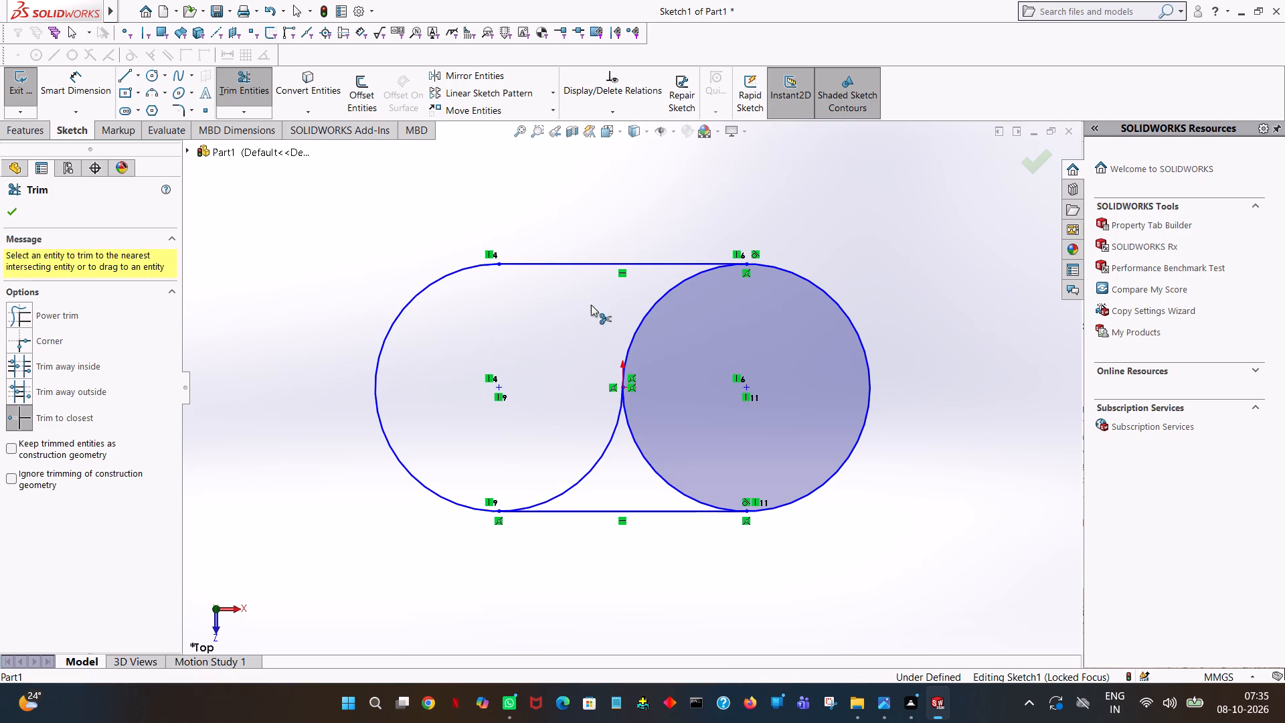
{"action": "left_click", "coordinate": [615, 416]}
{"action": "left_click", "coordinate": [618, 418]}
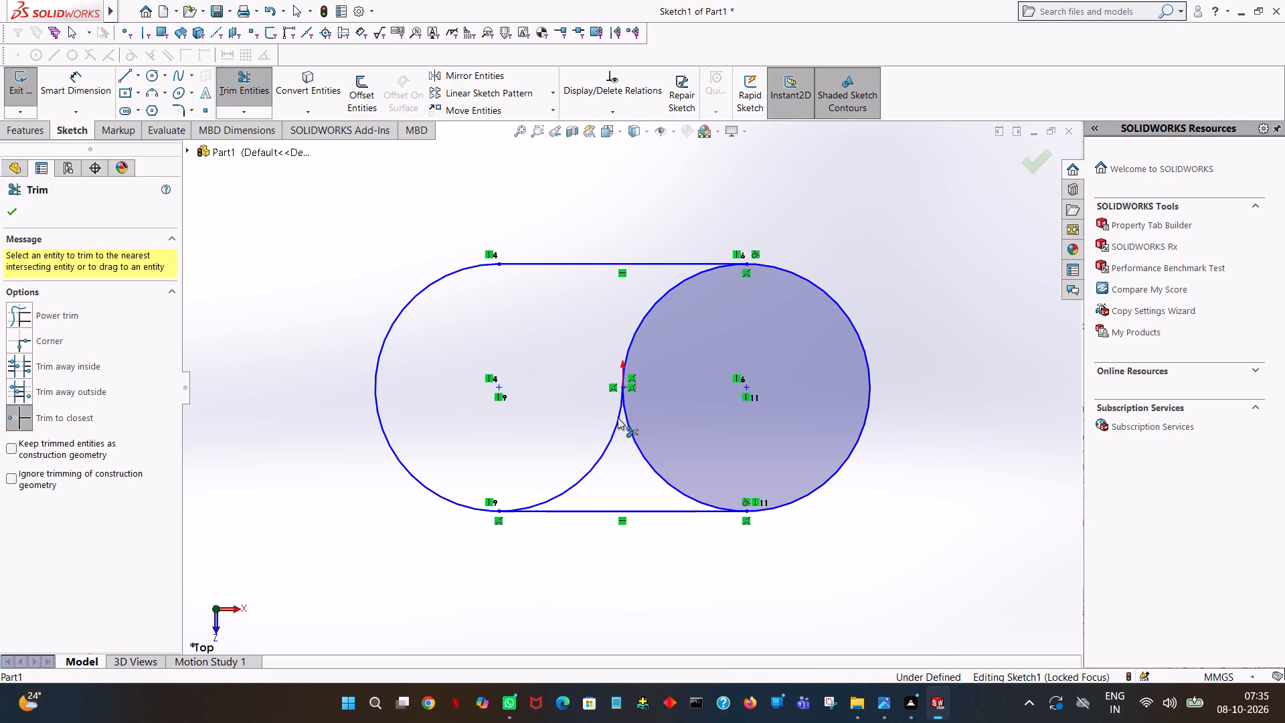
{"action": "left_click", "coordinate": [626, 420]}
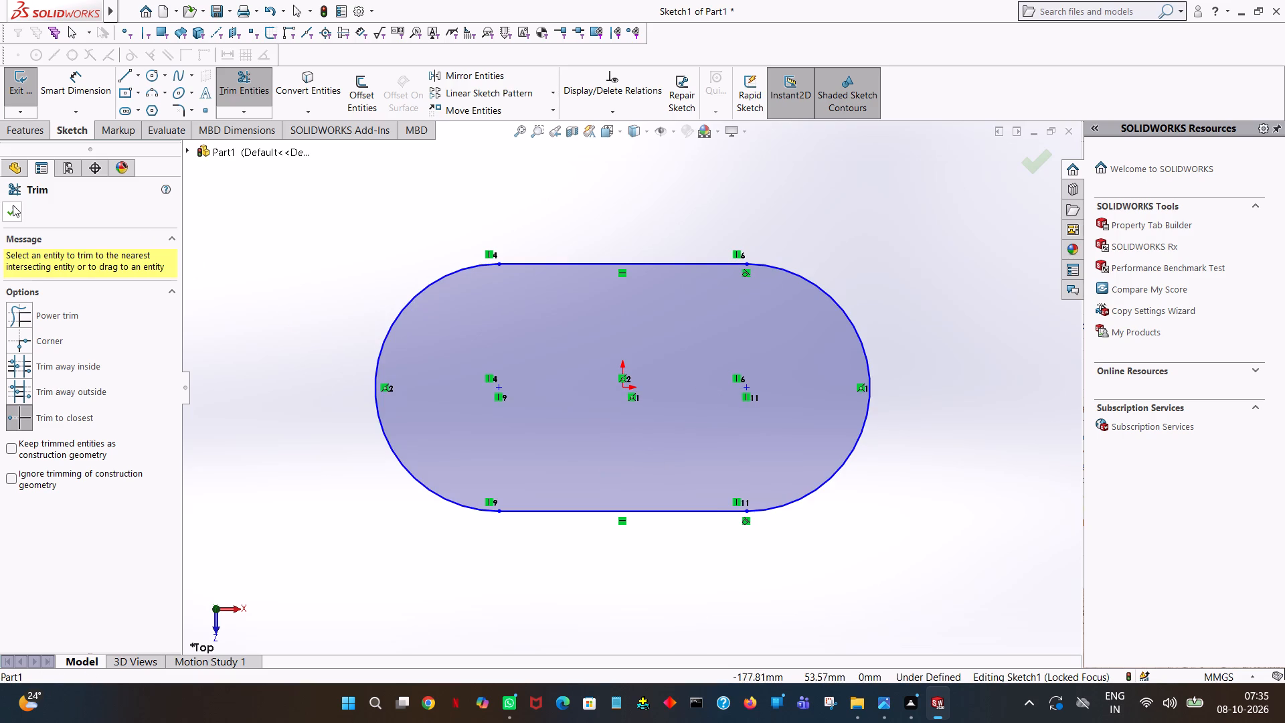
{"action": "left_click", "coordinate": [13, 205]}
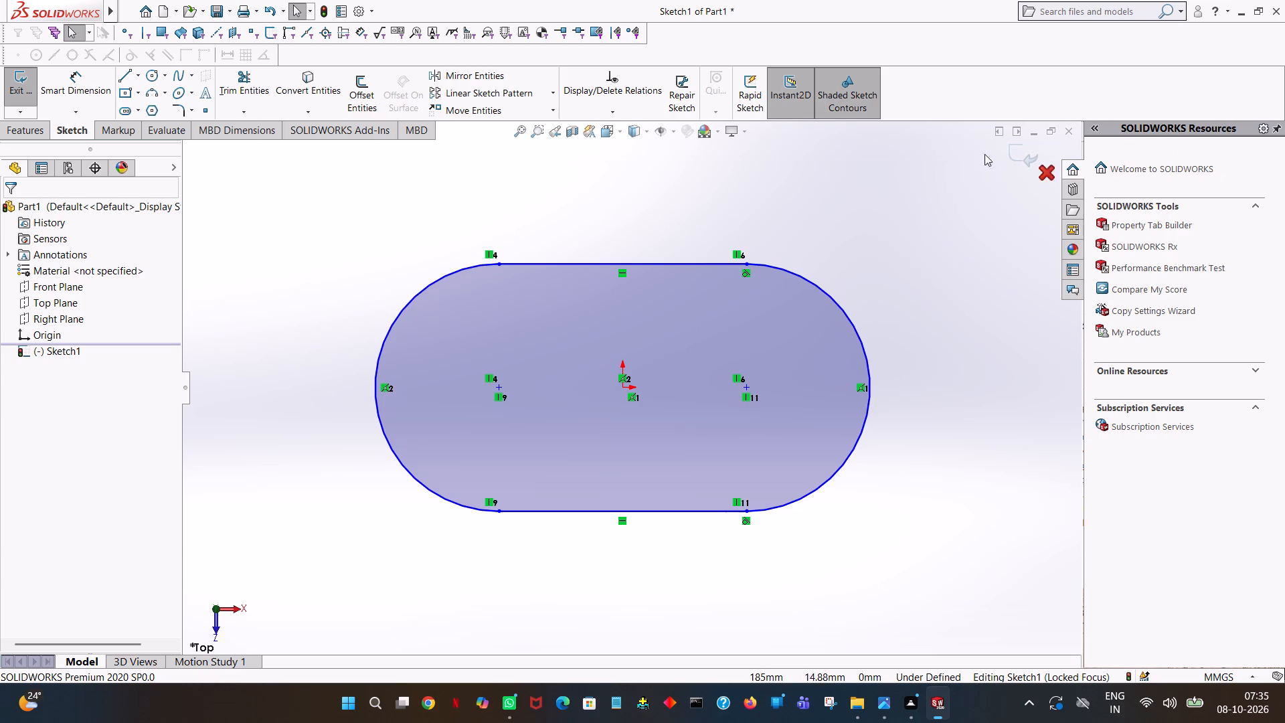
{"action": "left_click", "coordinate": [808, 210]}
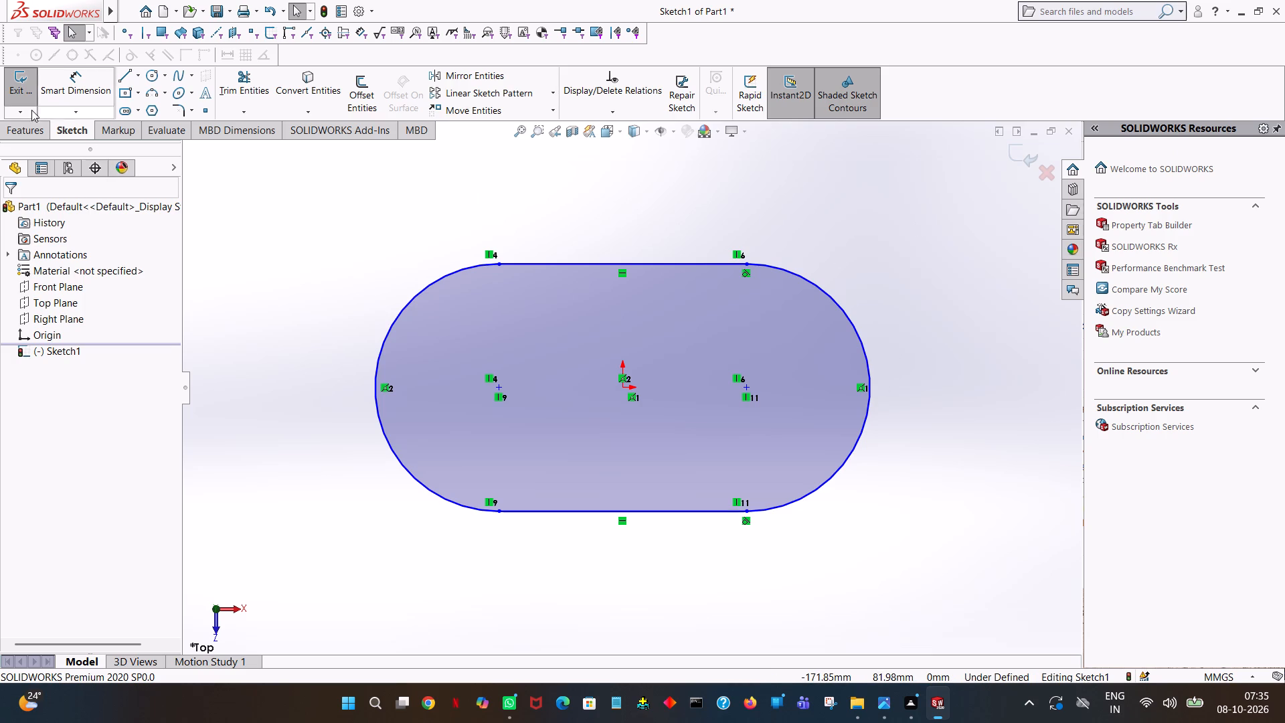
Extrude the slot-shaped profile as a blind boss 15 mm thick.
{"action": "left_click", "coordinate": [1, 125]}
{"action": "left_click", "coordinate": [10, 78]}
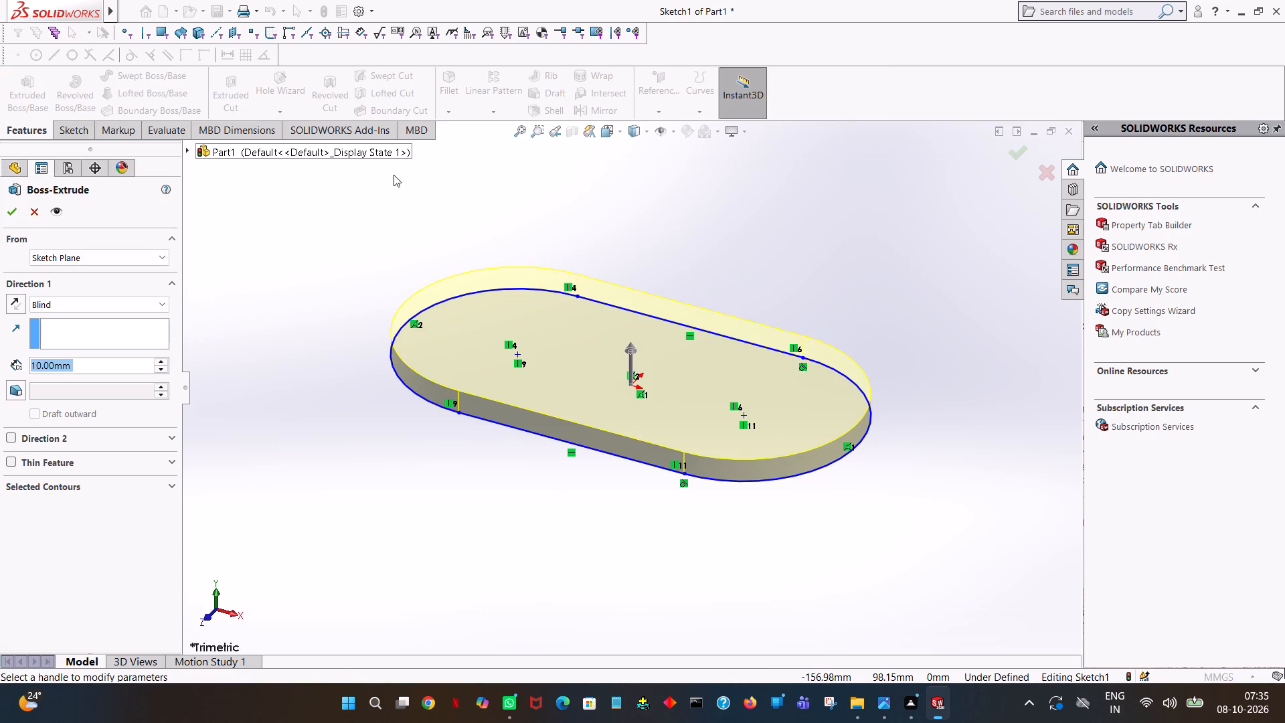
{"action": "type", "text": "15"}
{"action": "key", "text": "Return"}
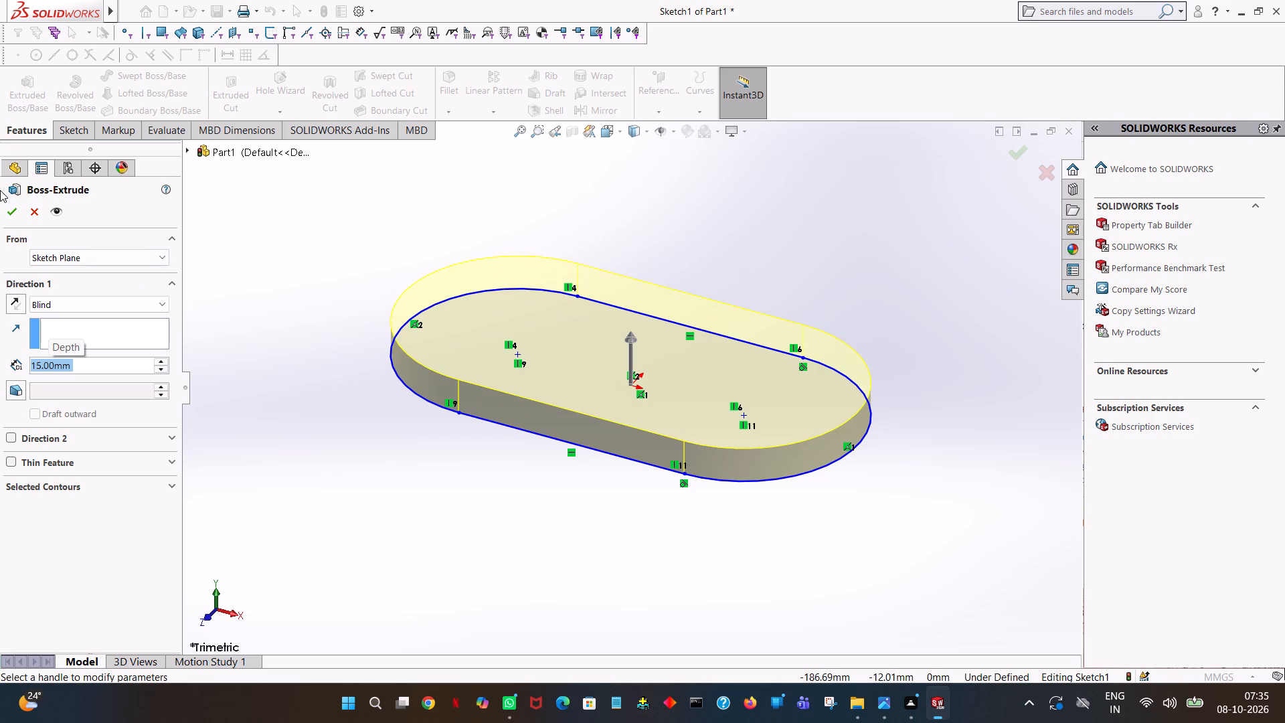
{"action": "left_click", "coordinate": [16, 206]}
{"action": "left_click", "coordinate": [840, 254]}
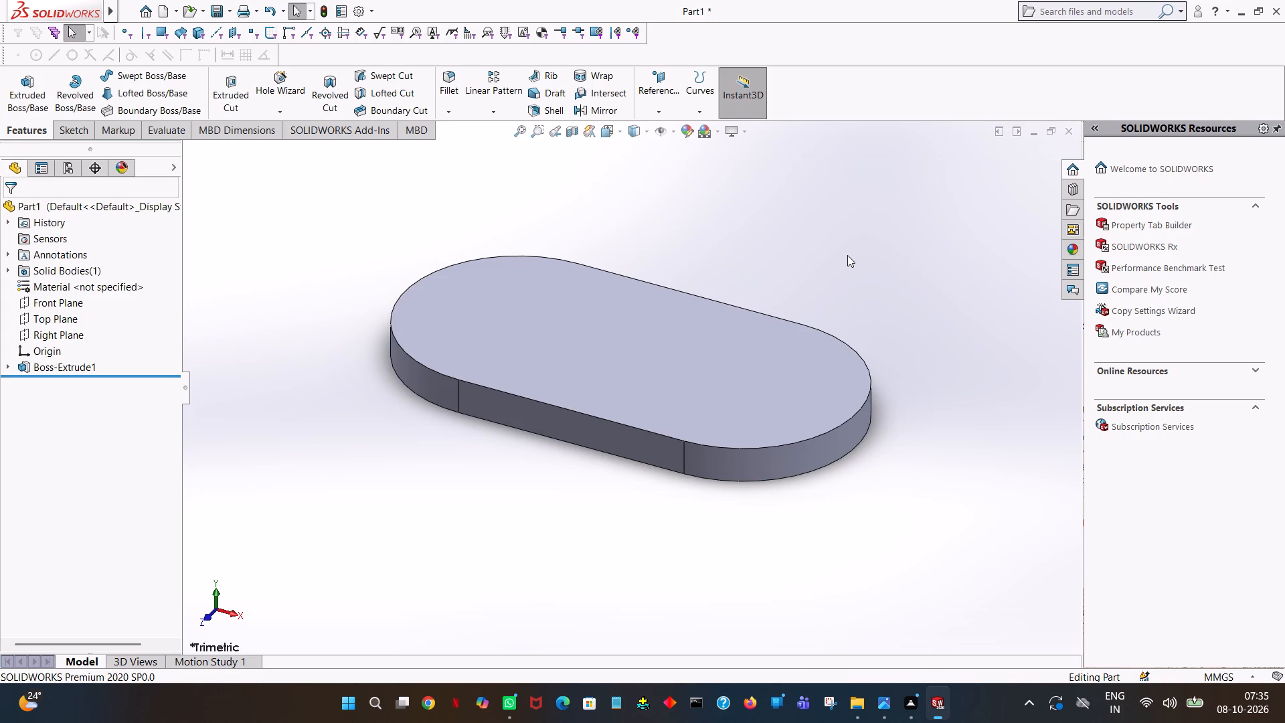
Start a new sketch on the top face of the slot-shaped plate, viewed face-on.
{"action": "middle_click_drag", "start_coordinate": [847, 255], "coordinate": [862, 393]}
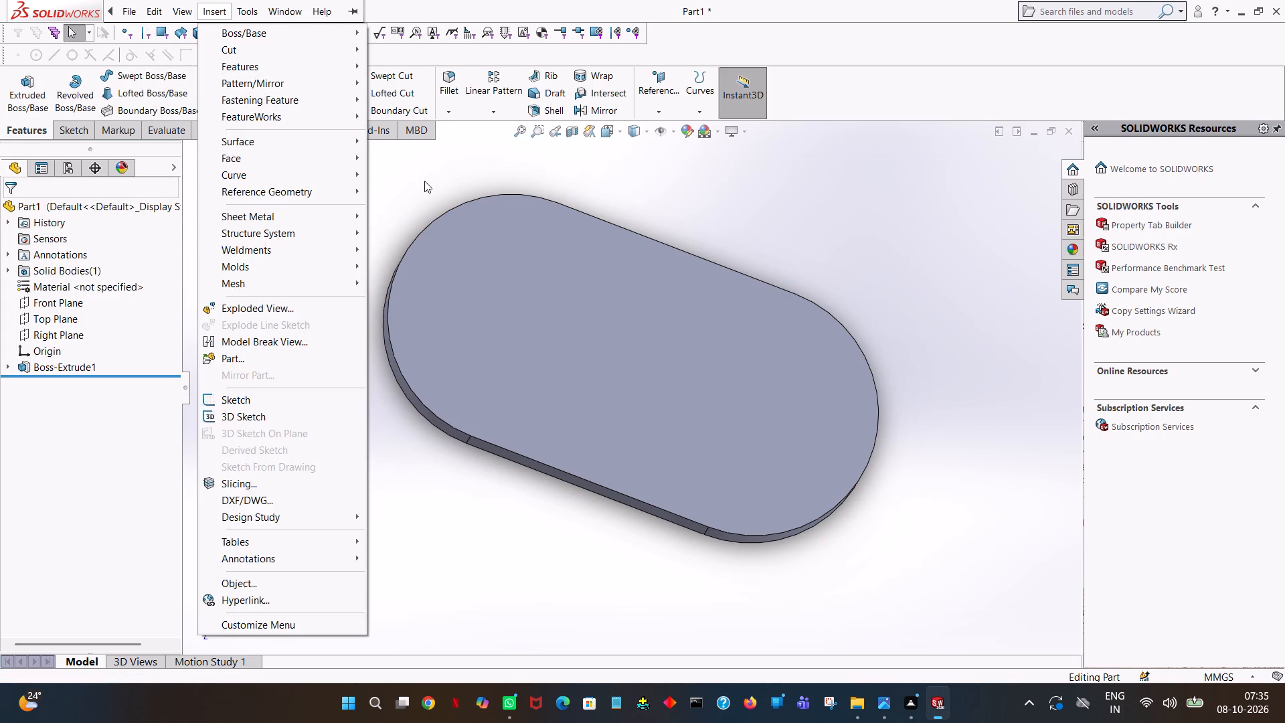
{"action": "left_click", "coordinate": [431, 181]}
{"action": "left_click", "coordinate": [242, 85]}
{"action": "left_click", "coordinate": [509, 293]}
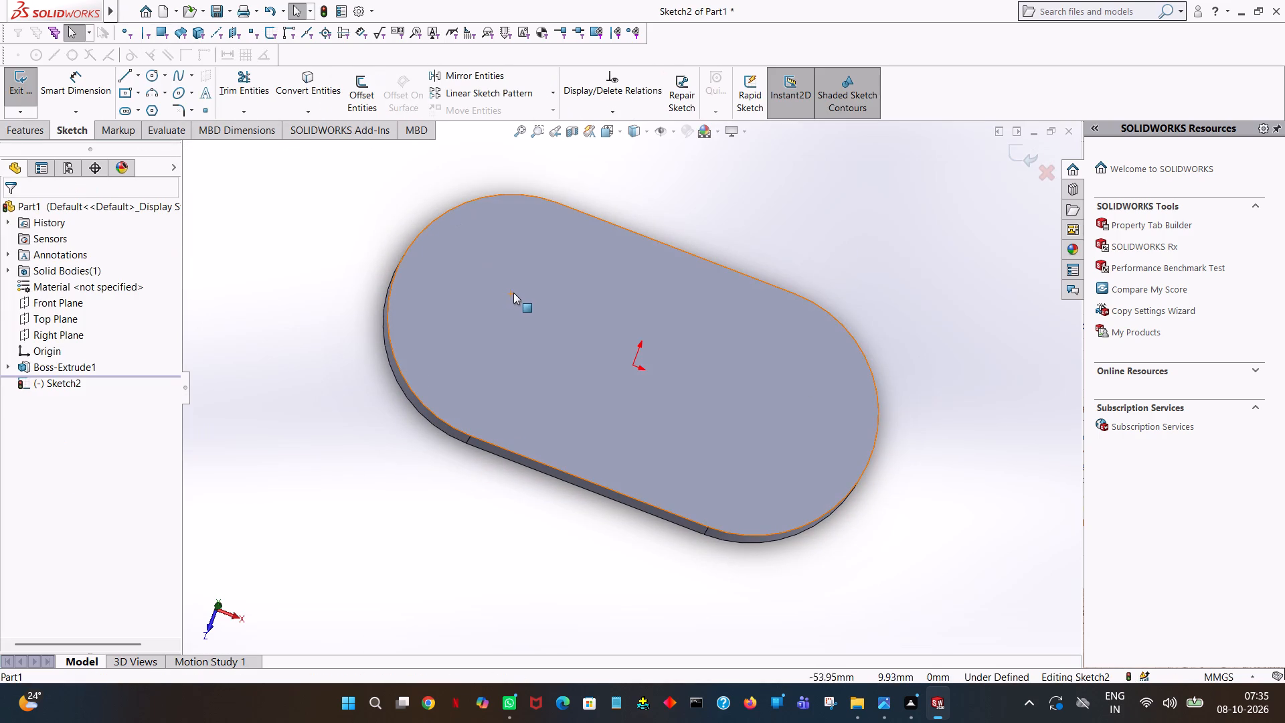
{"action": "type", "text": "v"}
{"action": "key", "text": "space"}
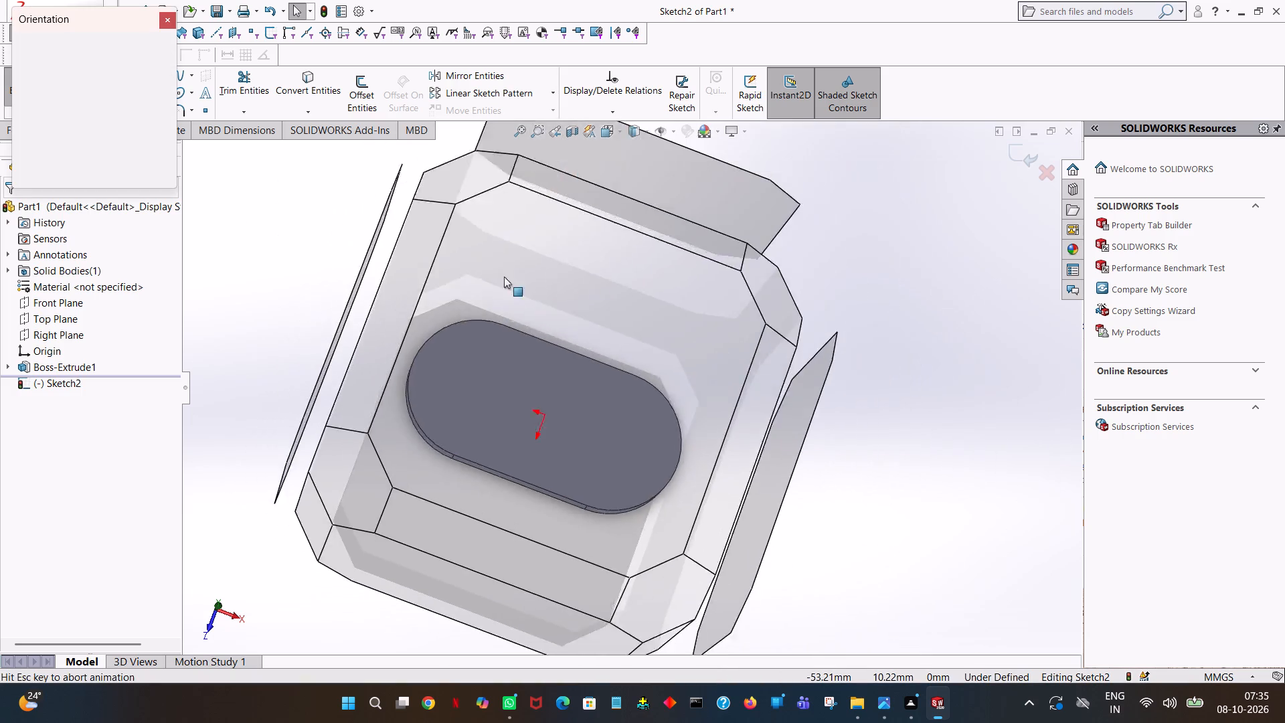
{"action": "left_click", "coordinate": [173, 102]}
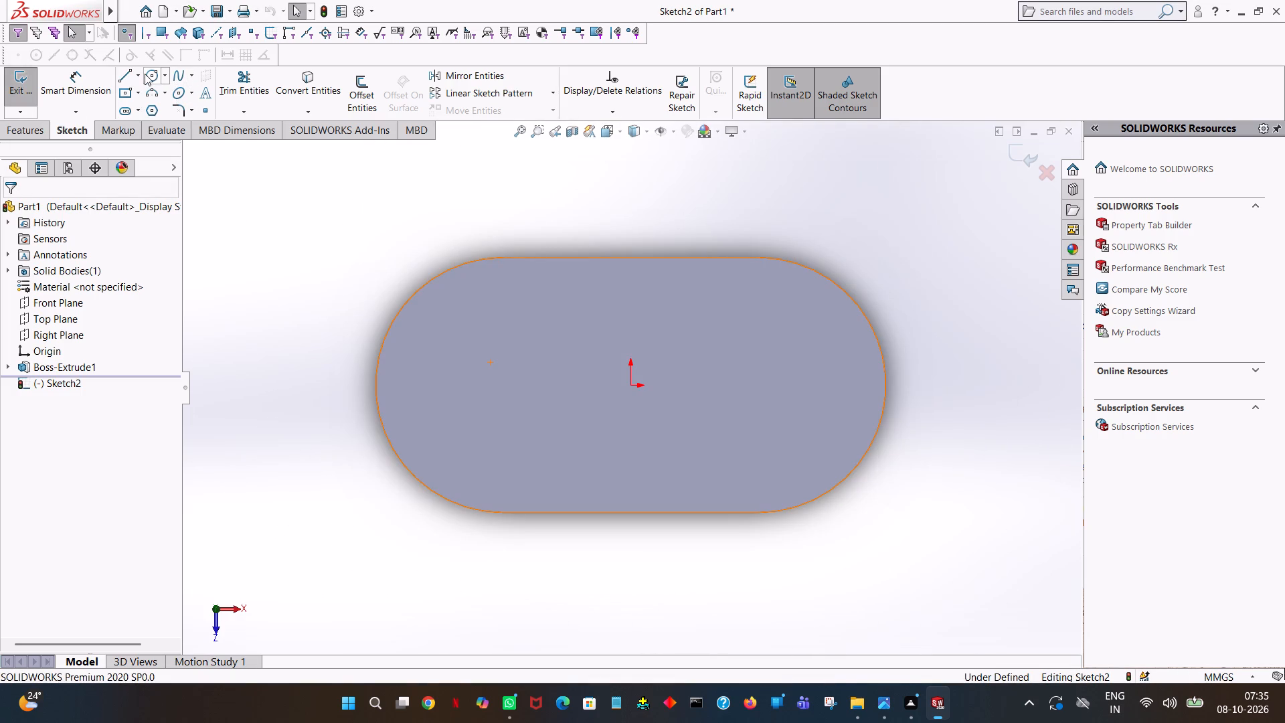
{"action": "left_click", "coordinate": [145, 74]}
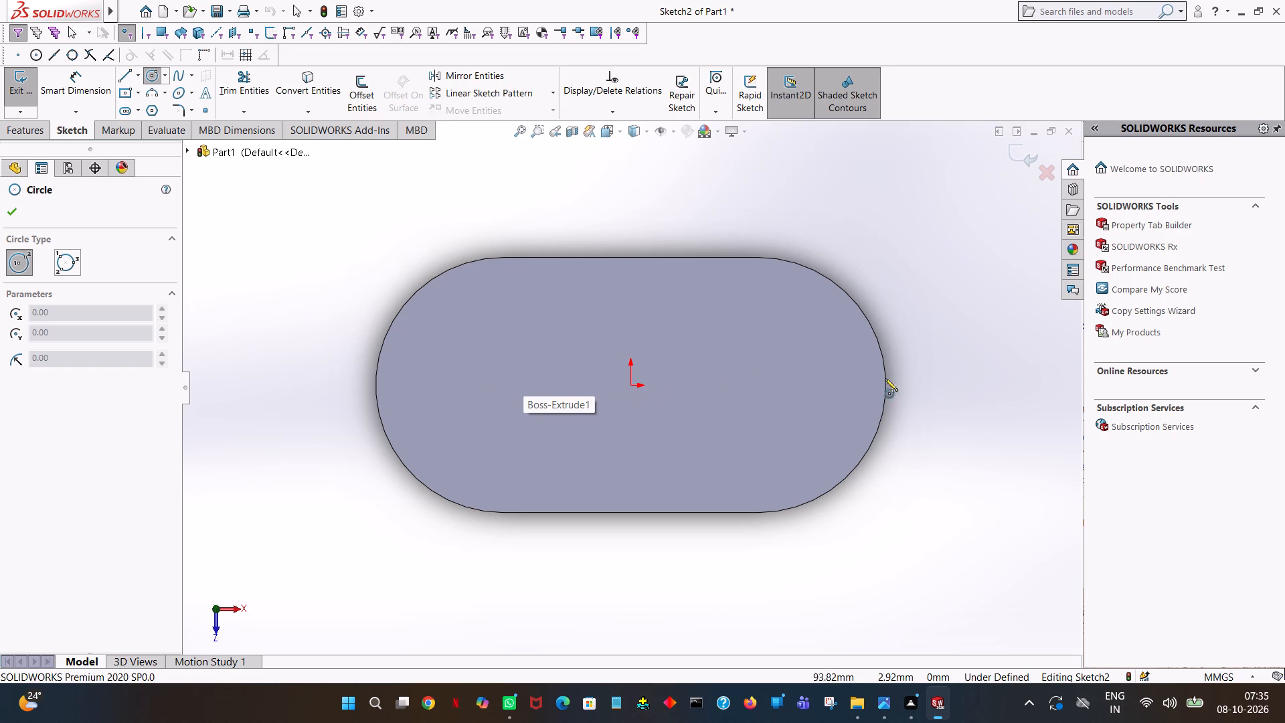
{"action": "left_click", "coordinate": [11, 204]}
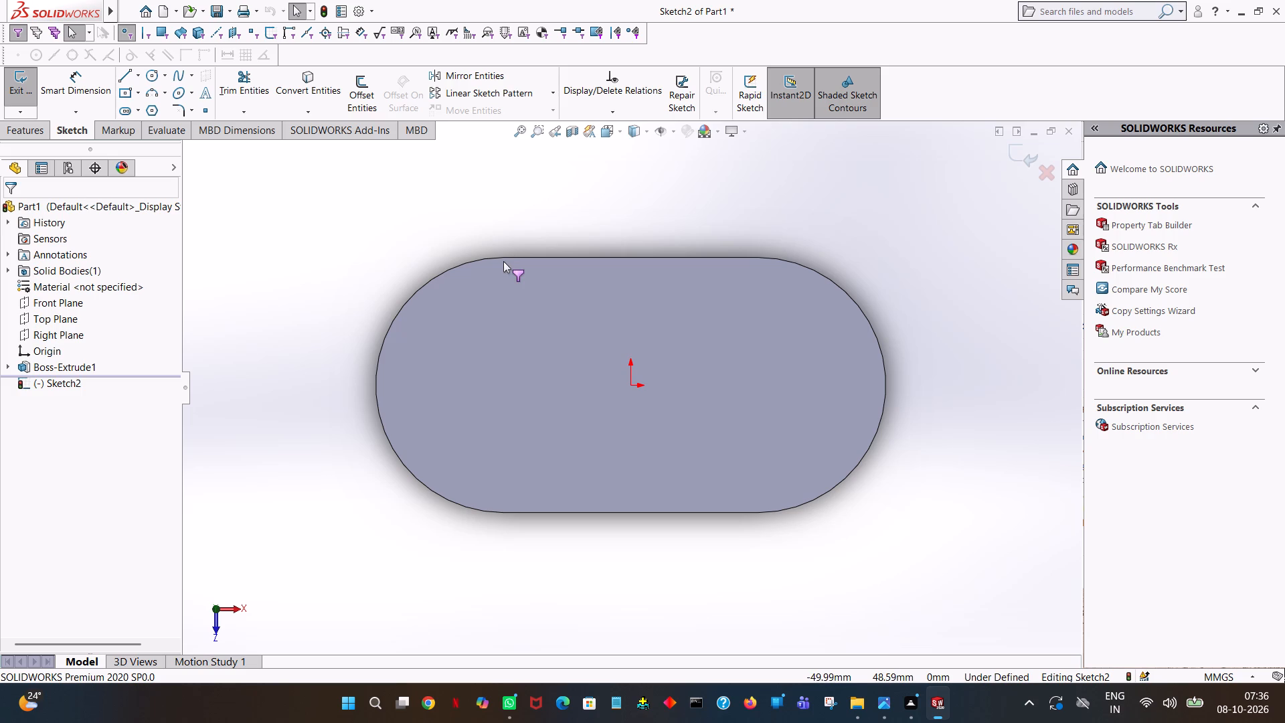
Draw a 100 mm vertical line across the plate joining the two tangent points of its left rounded end.
{"action": "left_click", "coordinate": [117, 72]}
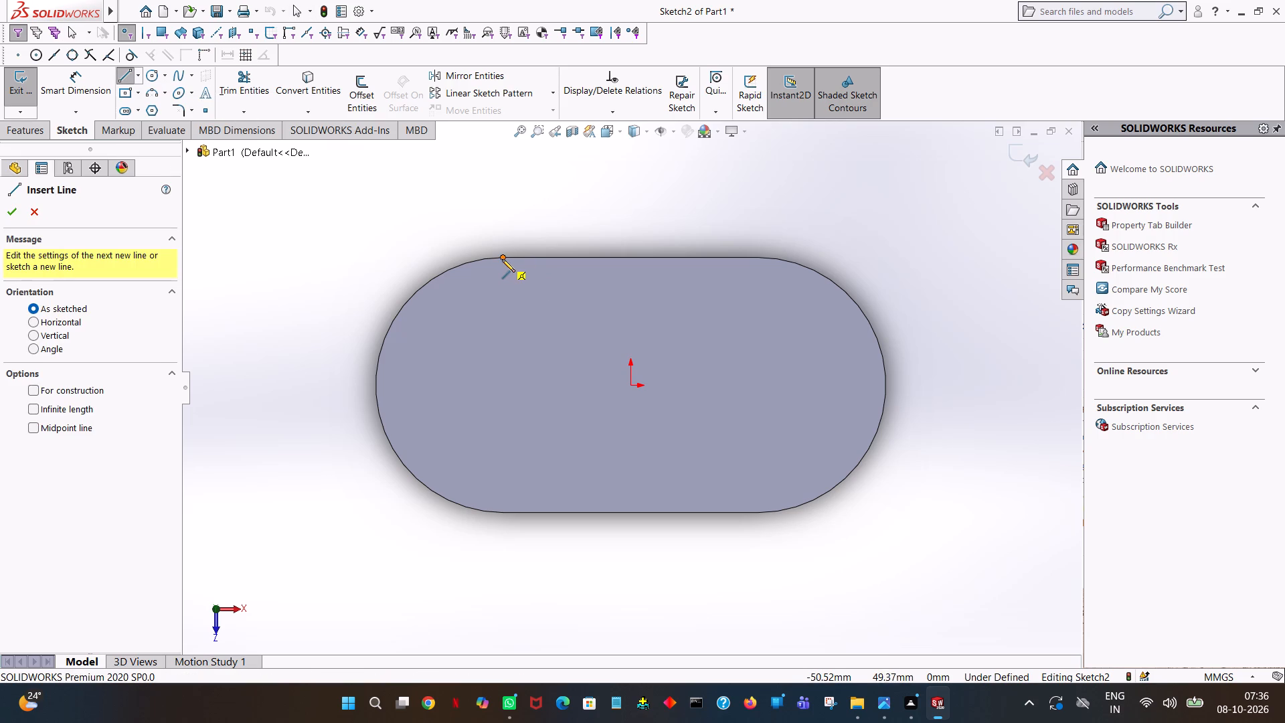
{"action": "left_click", "coordinate": [502, 258]}
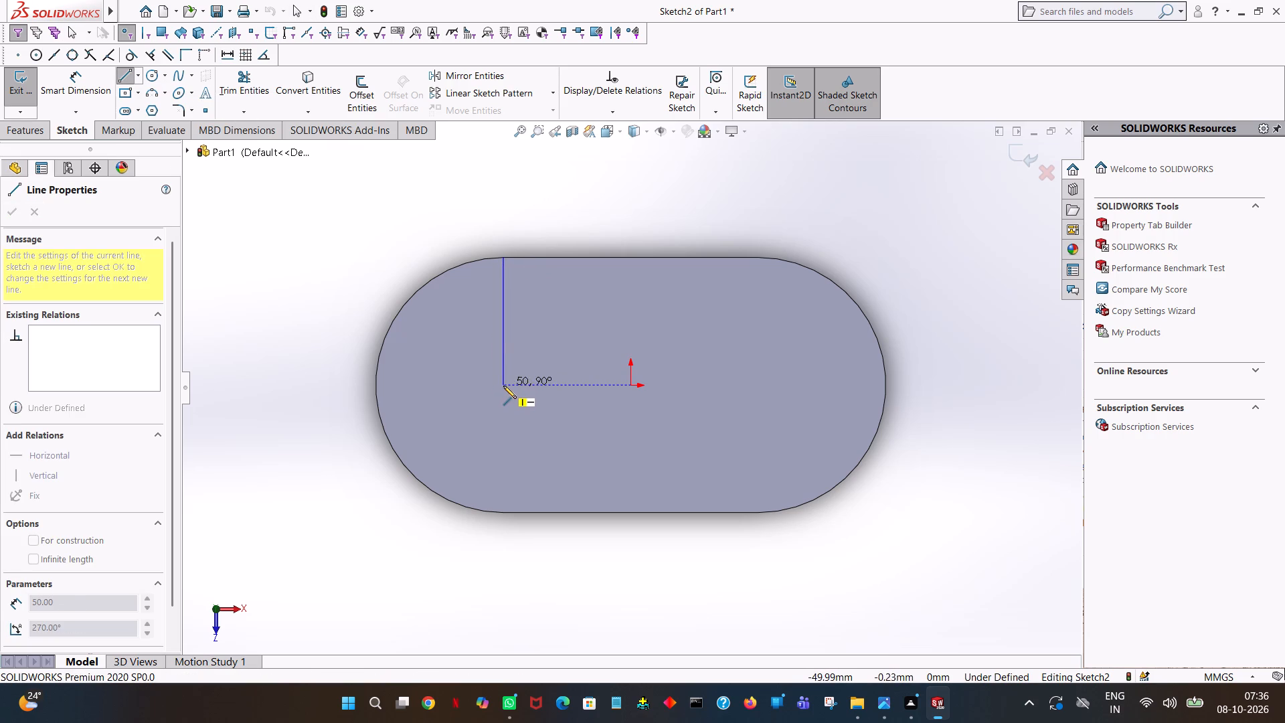
{"action": "left_click", "coordinate": [503, 515]}
{"action": "right_click", "coordinate": [503, 515]}
{"action": "left_click", "coordinate": [540, 532]}
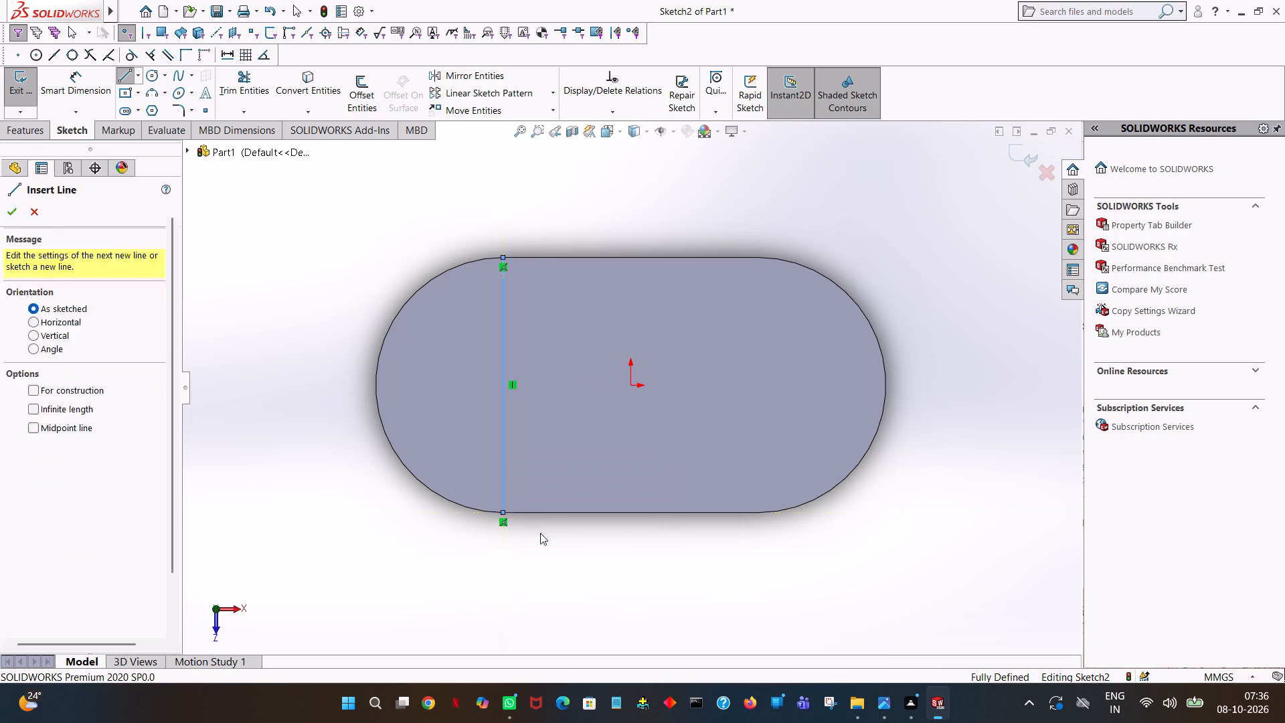
Draw a circle of 15 mm radius centred on the vertical line, 50 mm left of the origin.
{"action": "left_click", "coordinate": [147, 76]}
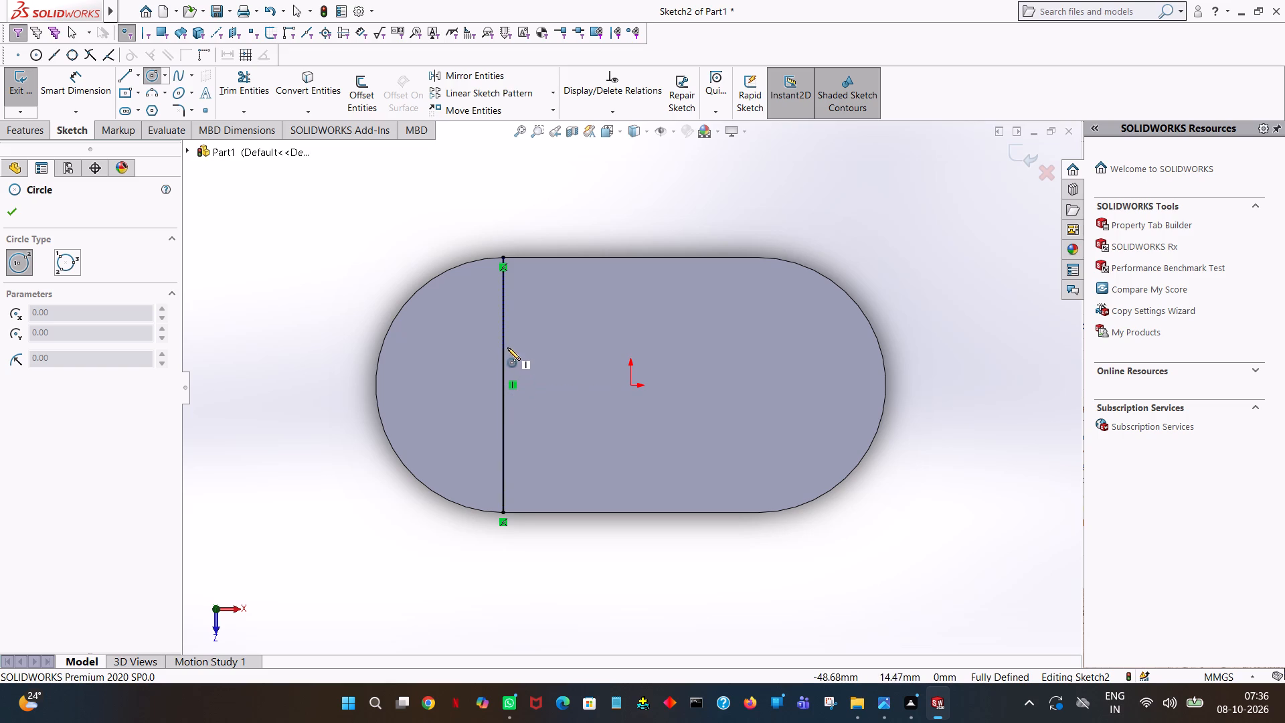
{"action": "left_click", "coordinate": [504, 384]}
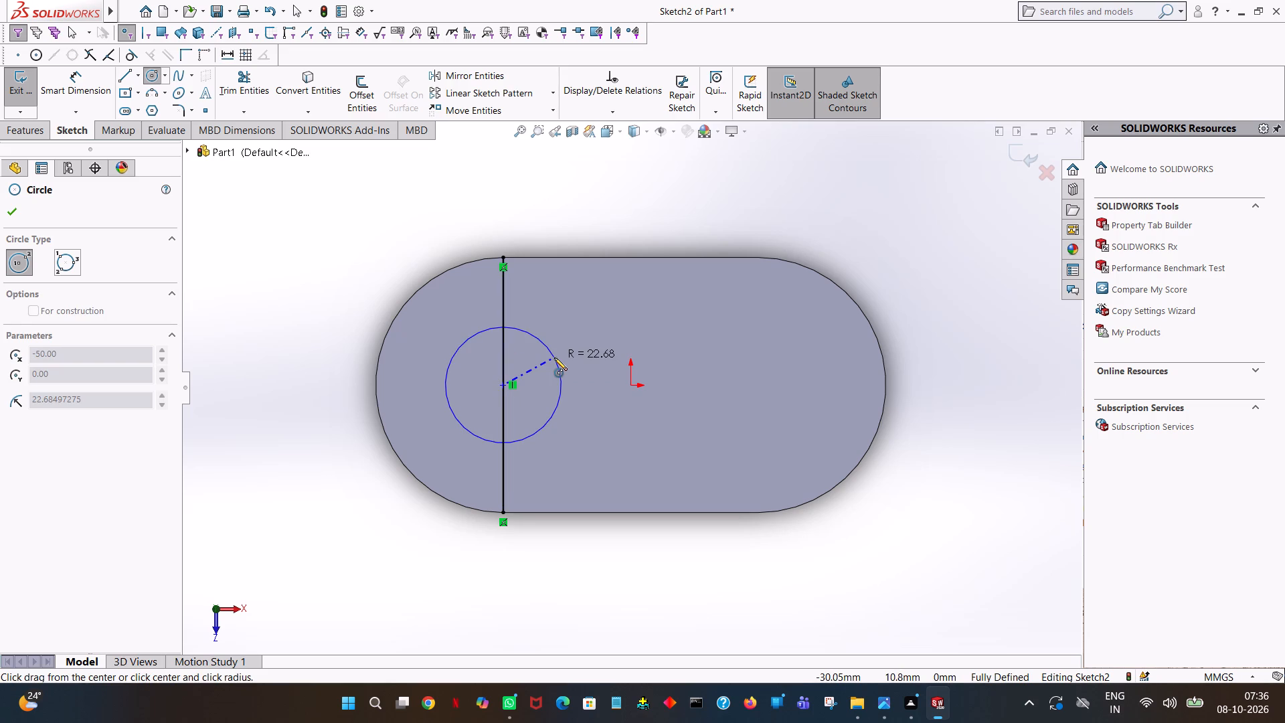
{"action": "left_click", "coordinate": [554, 357]}
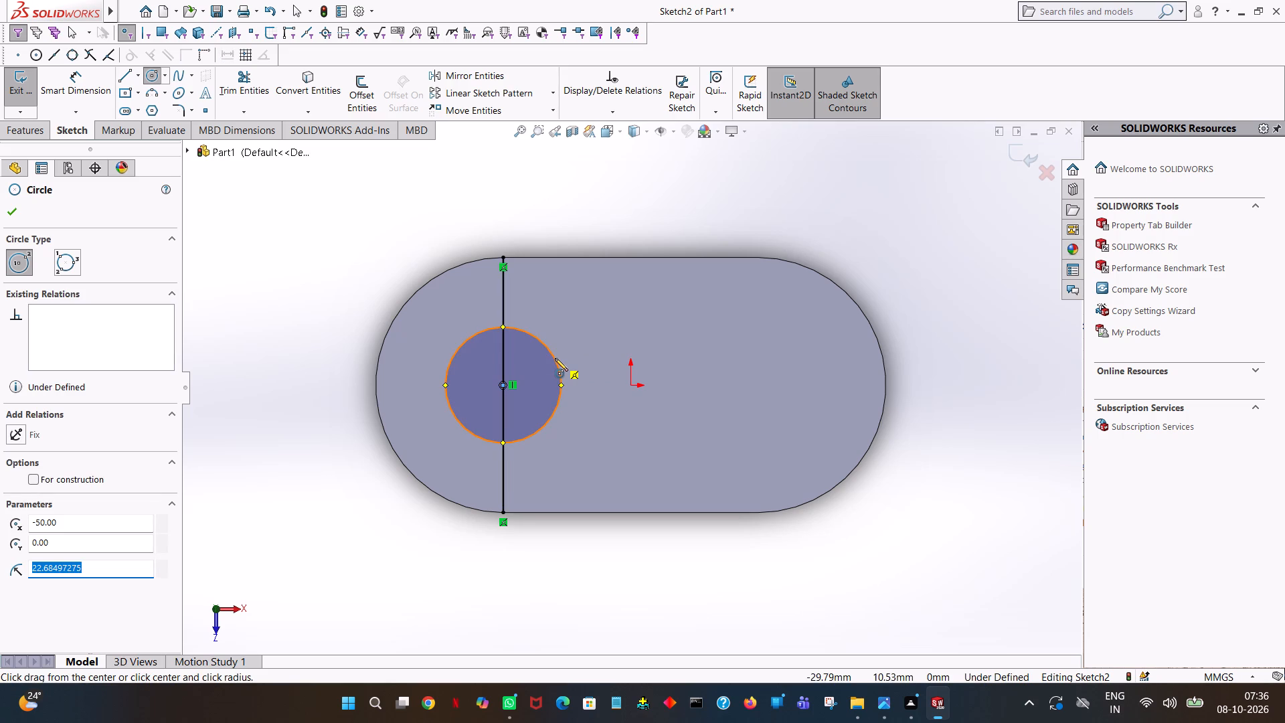
{"action": "type", "text": "15"}
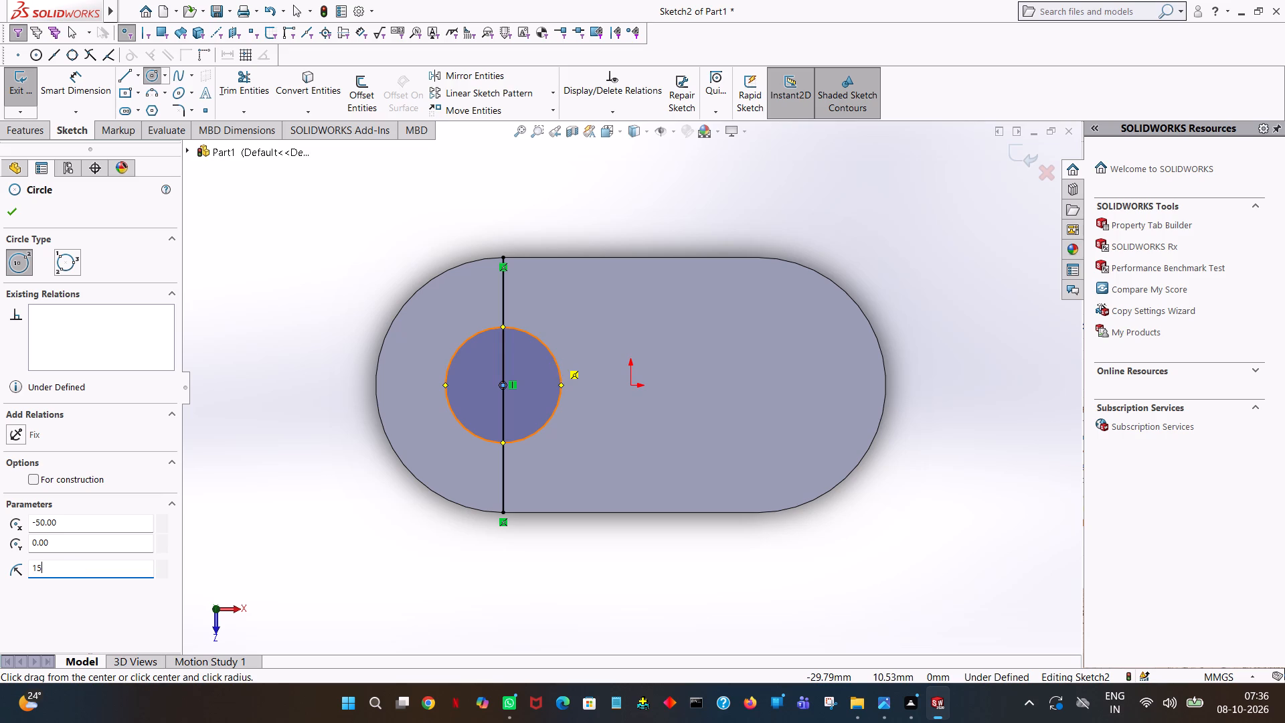
{"action": "key", "text": "Return"}
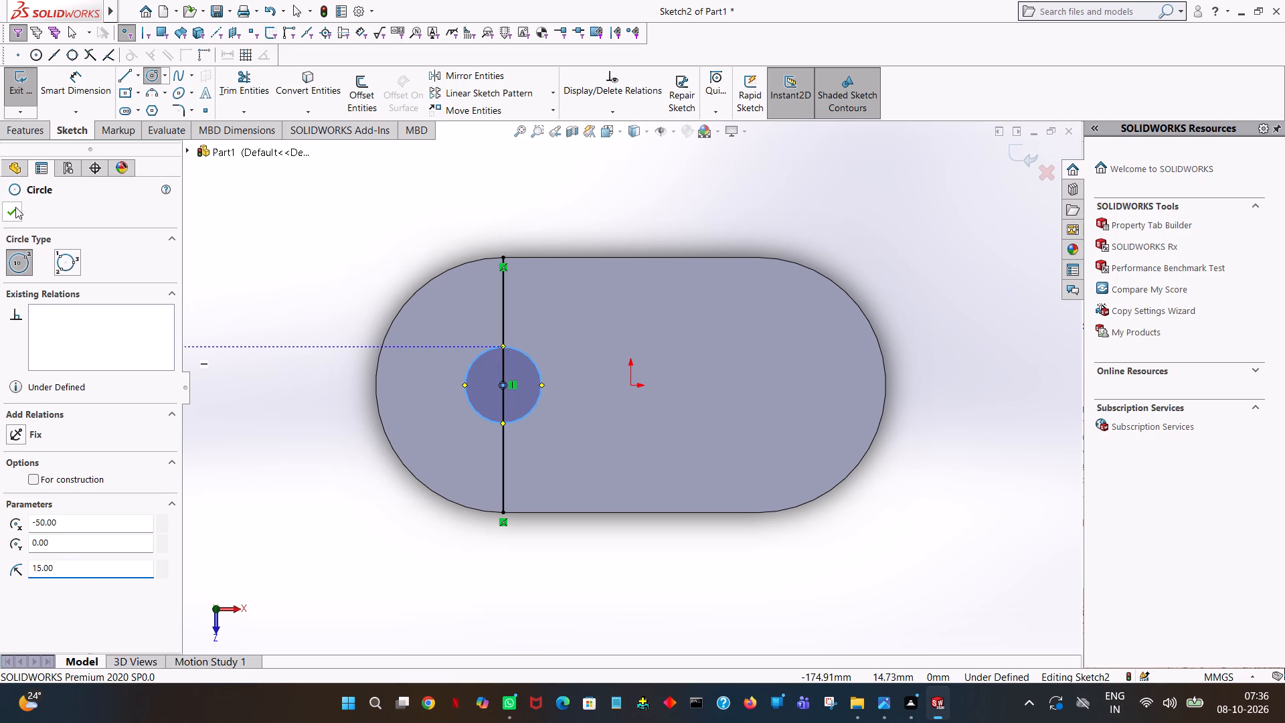
{"action": "left_click", "coordinate": [13, 207]}
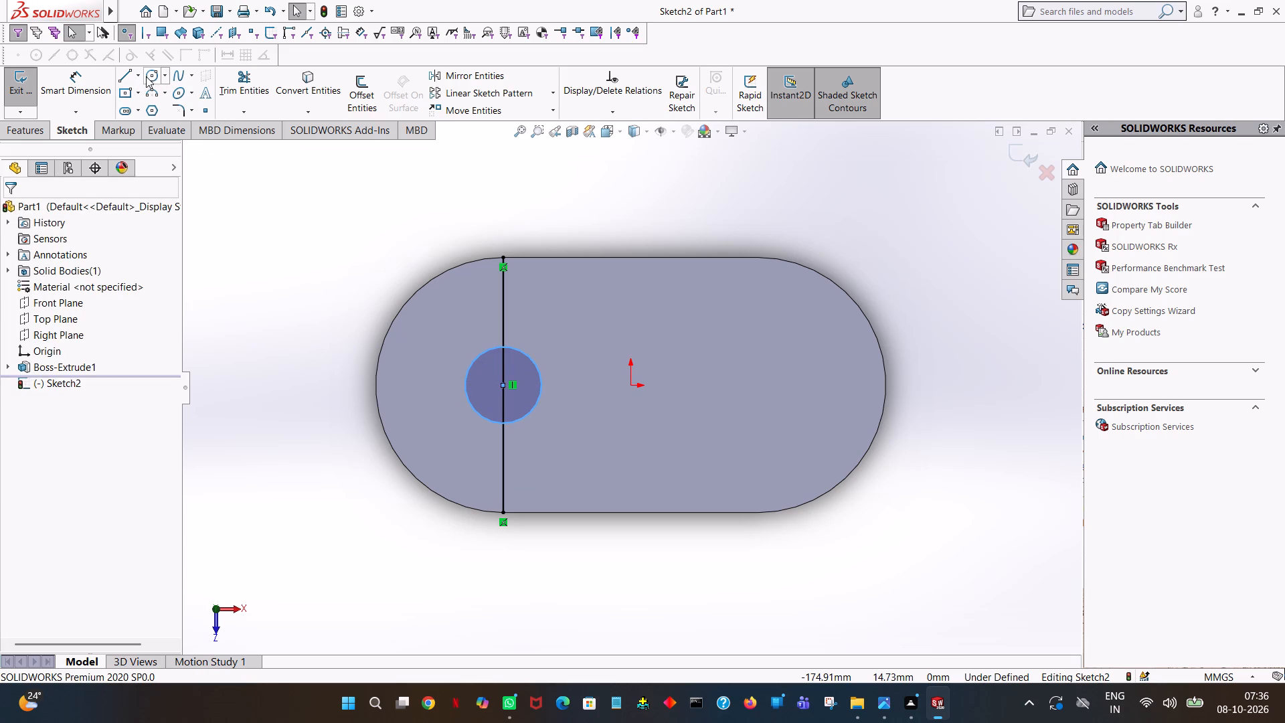
Draw a second circle of 15 mm radius level with the origin, centred about 53.4 mm to its right.
{"action": "left_click", "coordinate": [150, 76]}
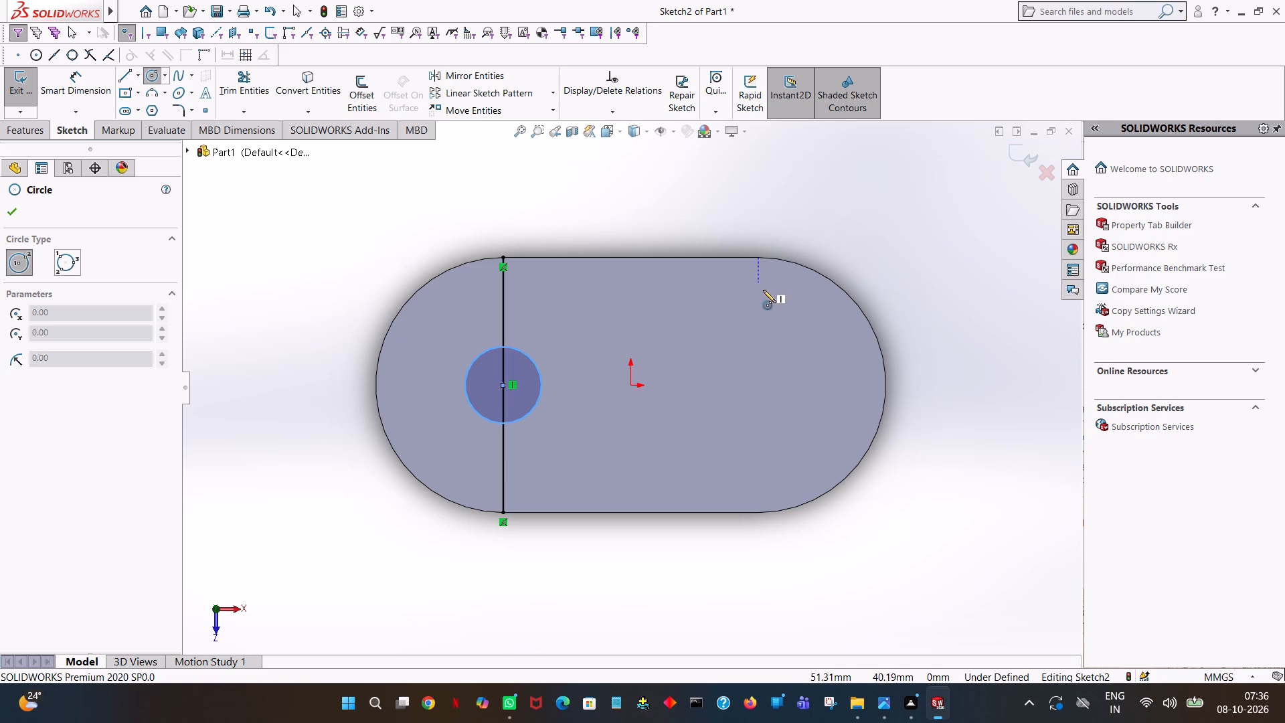
{"action": "left_click", "coordinate": [767, 382]}
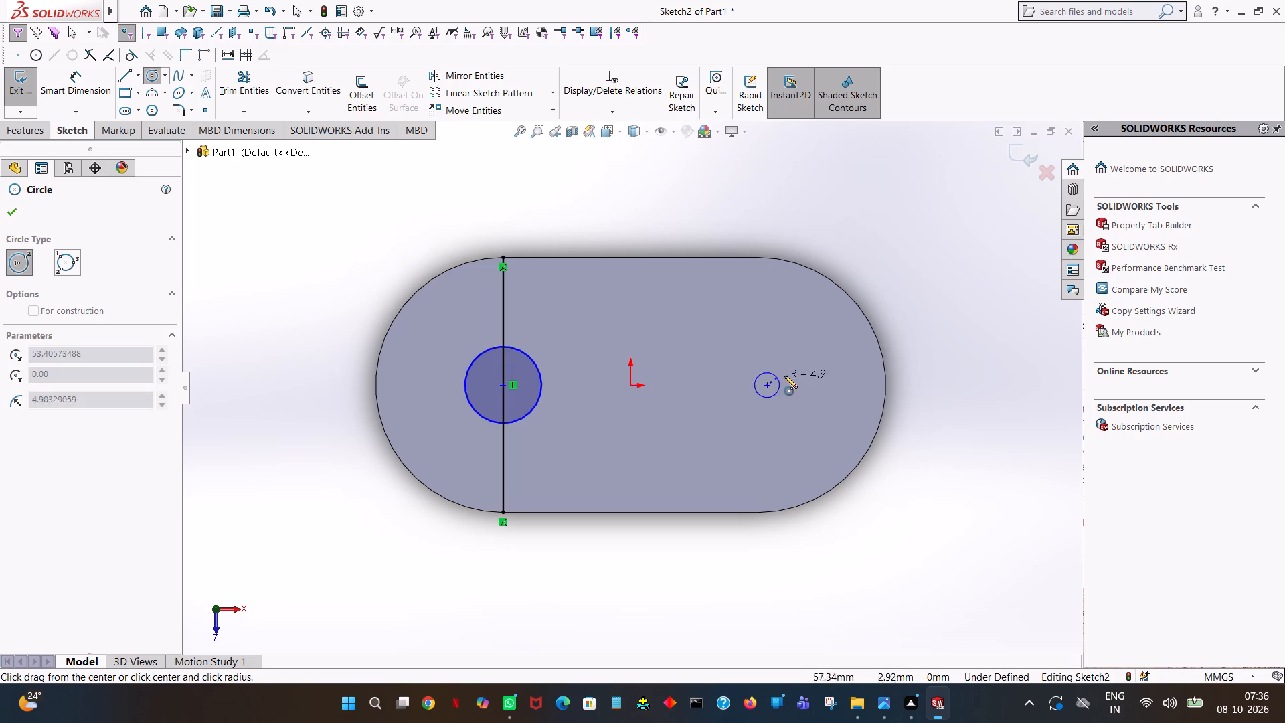
{"action": "left_click", "coordinate": [788, 374]}
{"action": "type", "text": "15"}
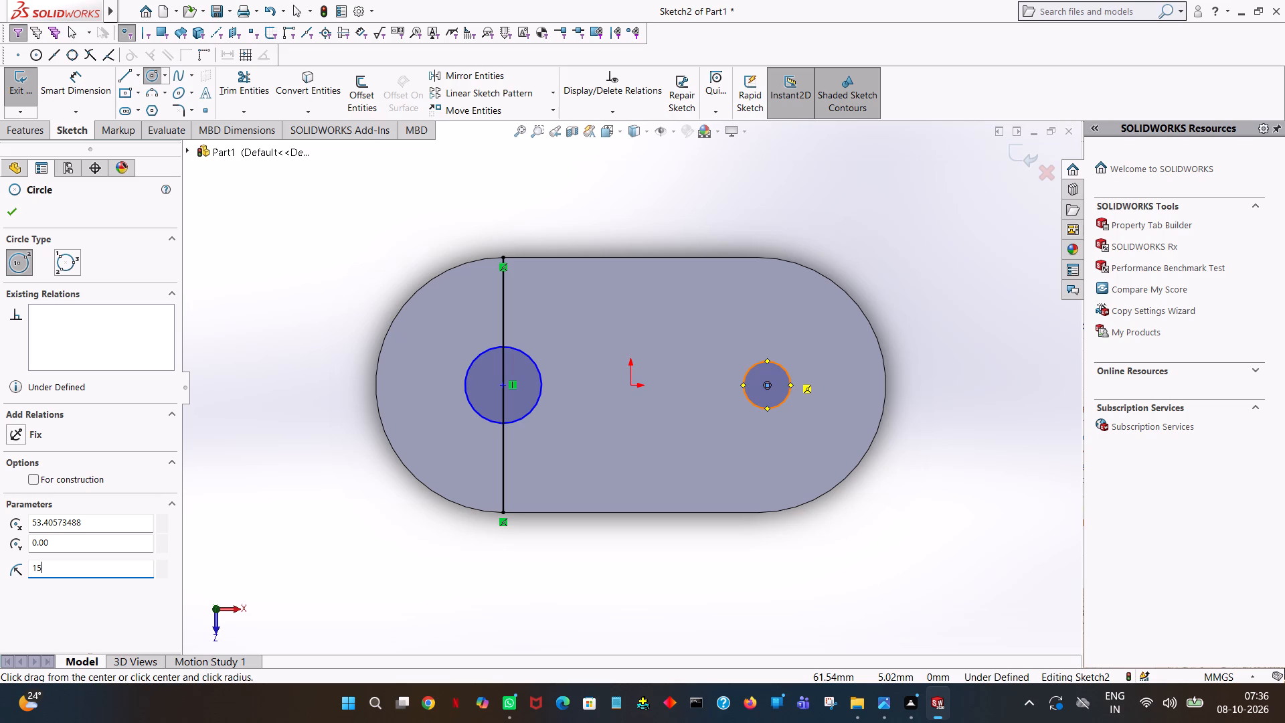
{"action": "key", "text": "Return"}
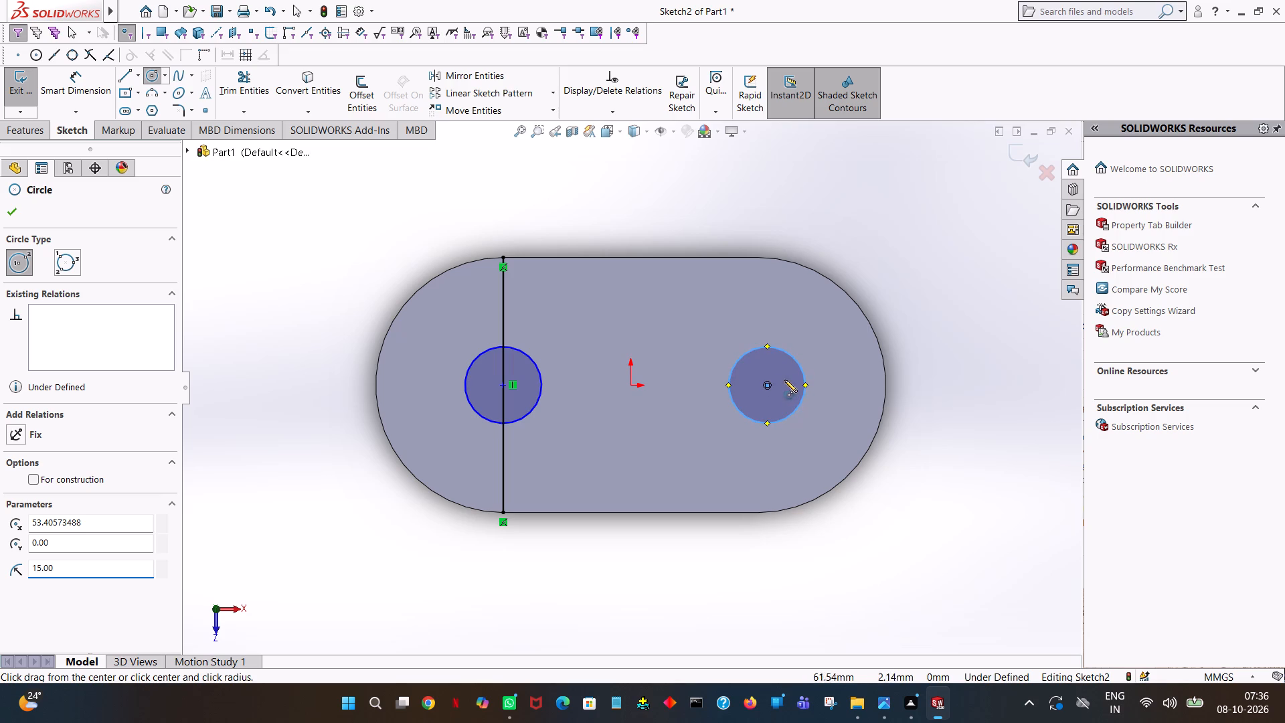
{"action": "left_click", "coordinate": [13, 204]}
{"action": "left_click", "coordinate": [266, 189]}
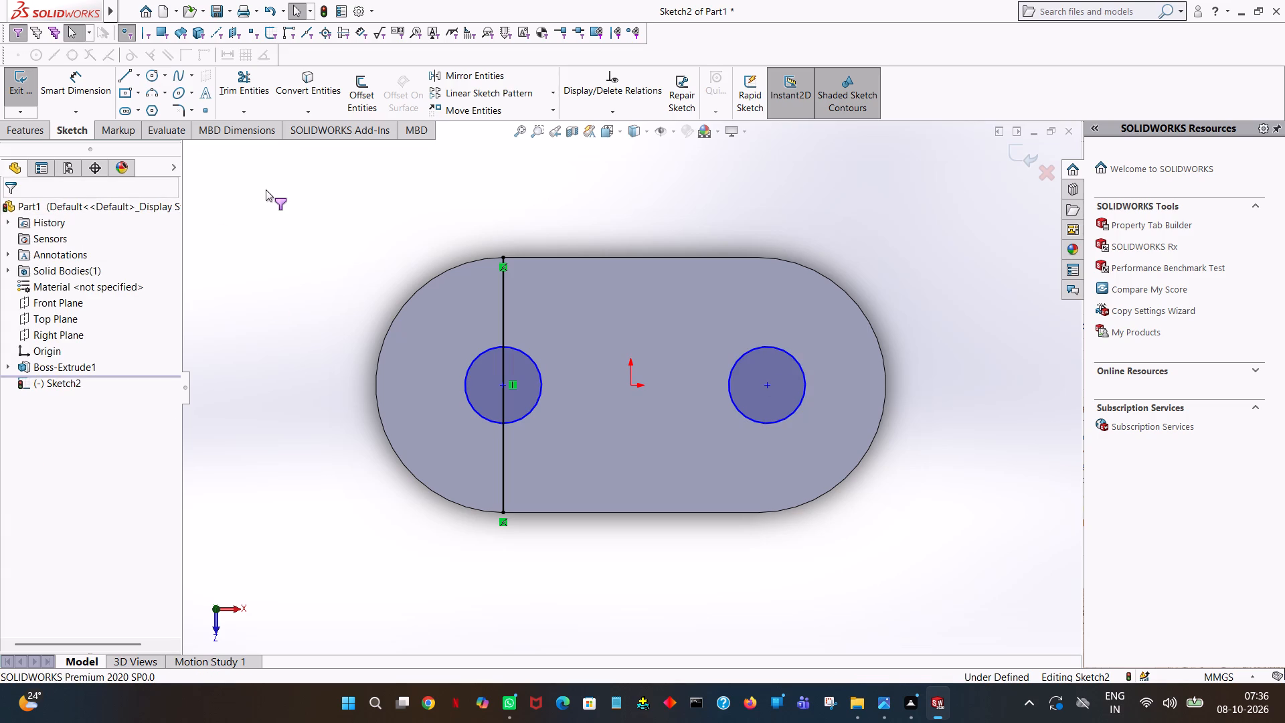
Trim away all segments of the vertical line through the left circle, keeping only the two circles.
{"action": "left_click", "coordinate": [260, 112]}
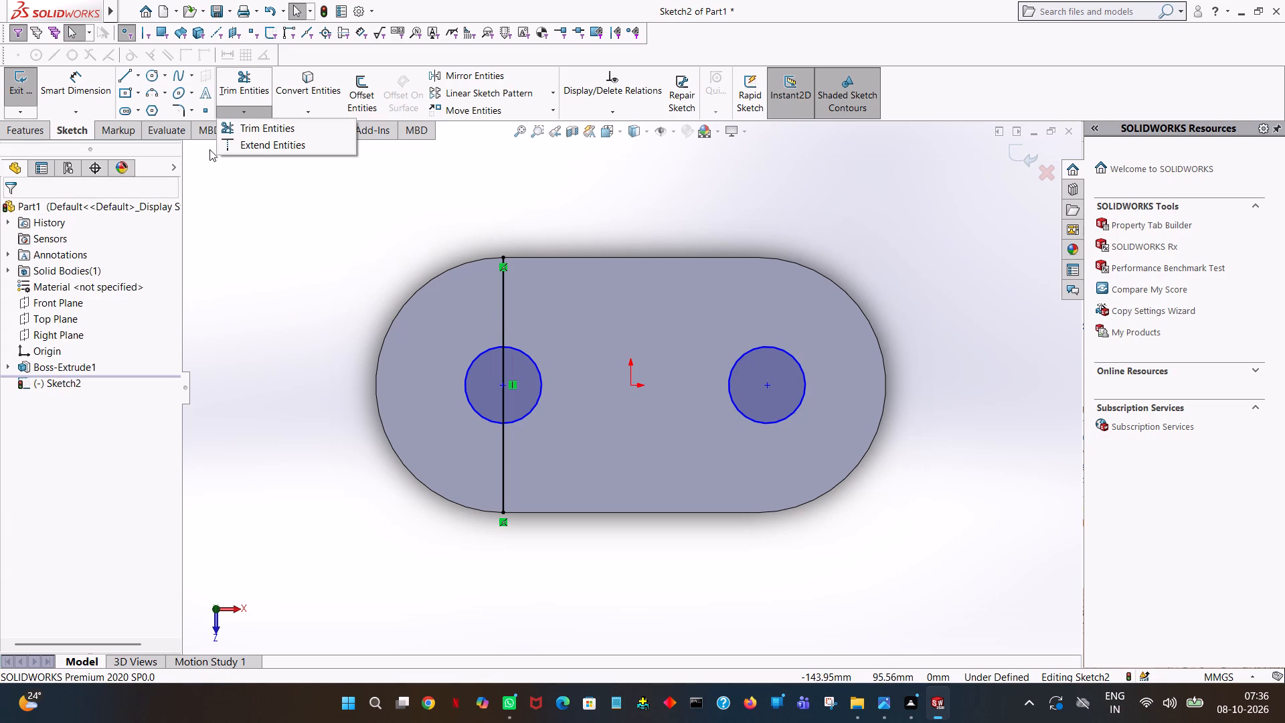
{"action": "left_click", "coordinate": [236, 127]}
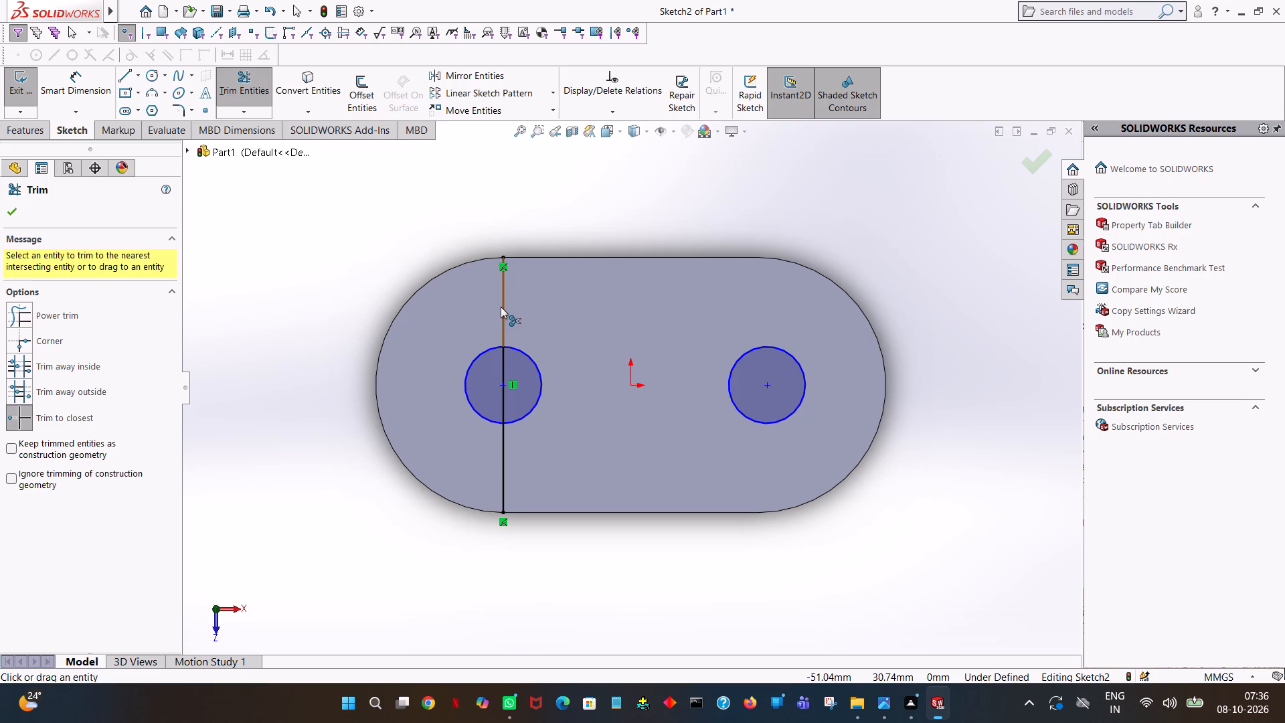
{"action": "left_click", "coordinate": [501, 307]}
{"action": "left_click", "coordinate": [504, 361]}
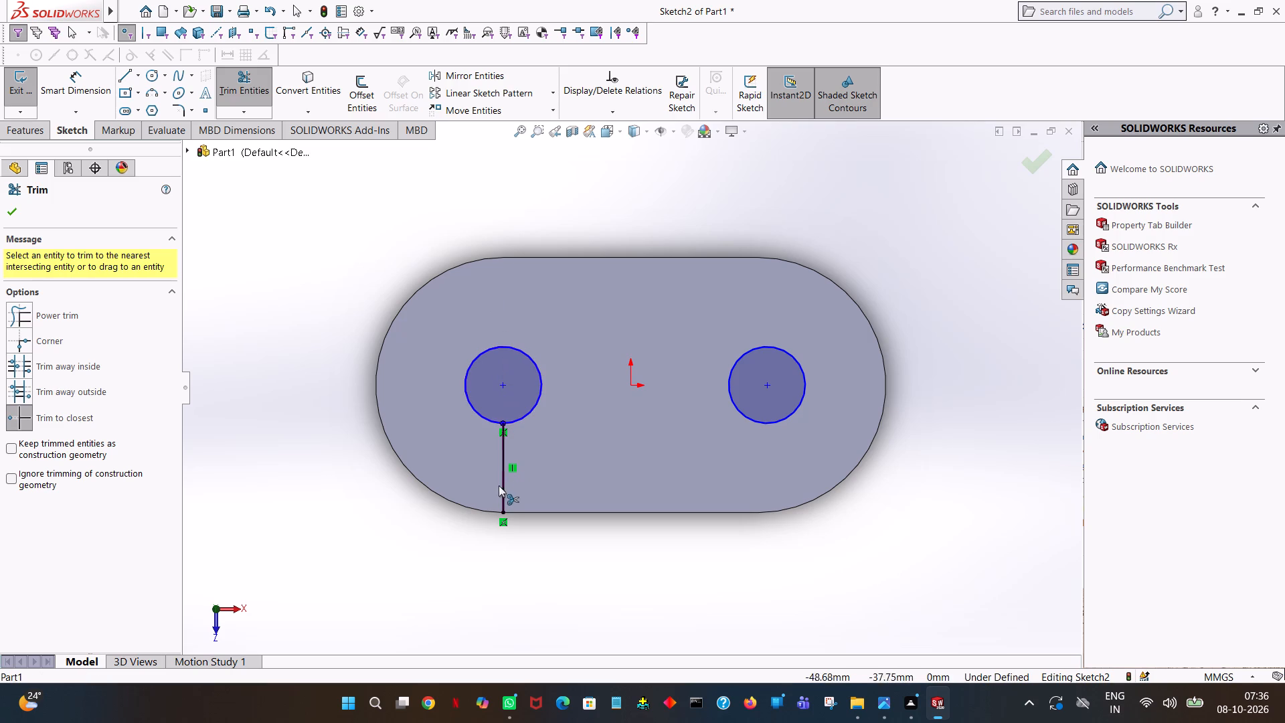
{"action": "left_click", "coordinate": [503, 492]}
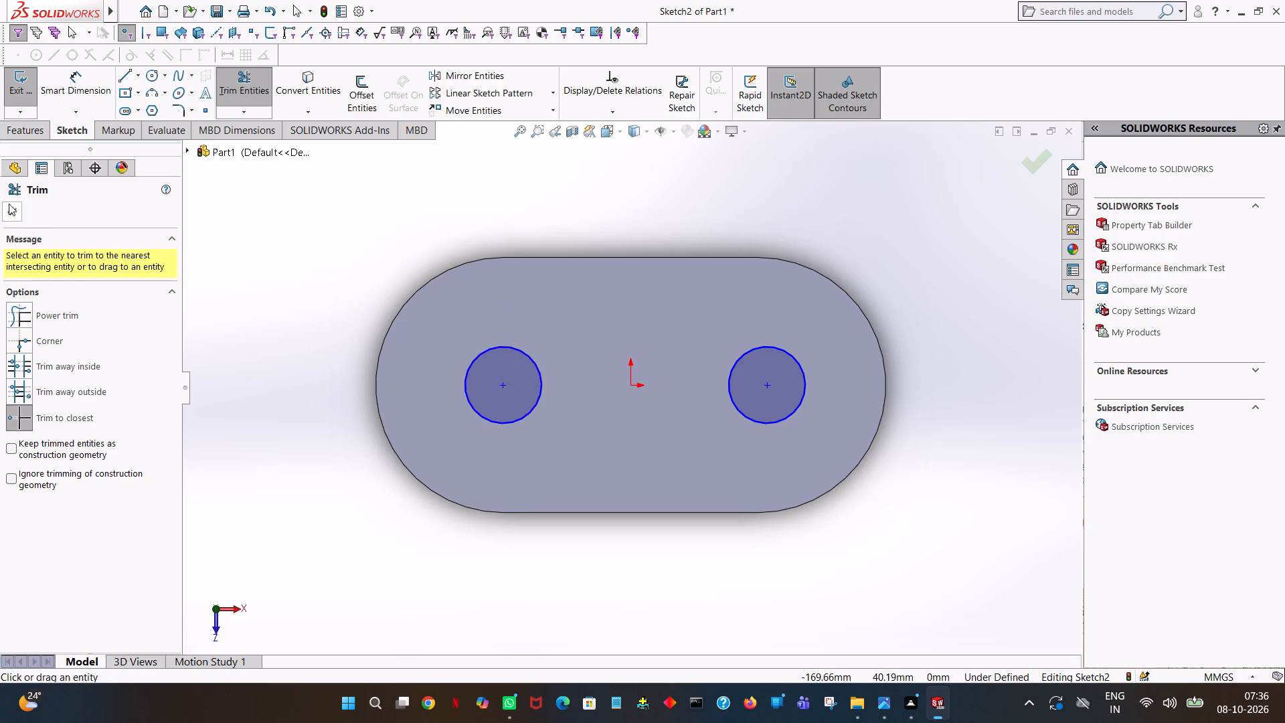
{"action": "left_click", "coordinate": [10, 212]}
Extrude-cut the two circles 60 mm deep, blind, down through the slot-shaped base plate.
{"action": "left_click", "coordinate": [25, 126]}
{"action": "left_click", "coordinate": [225, 78]}
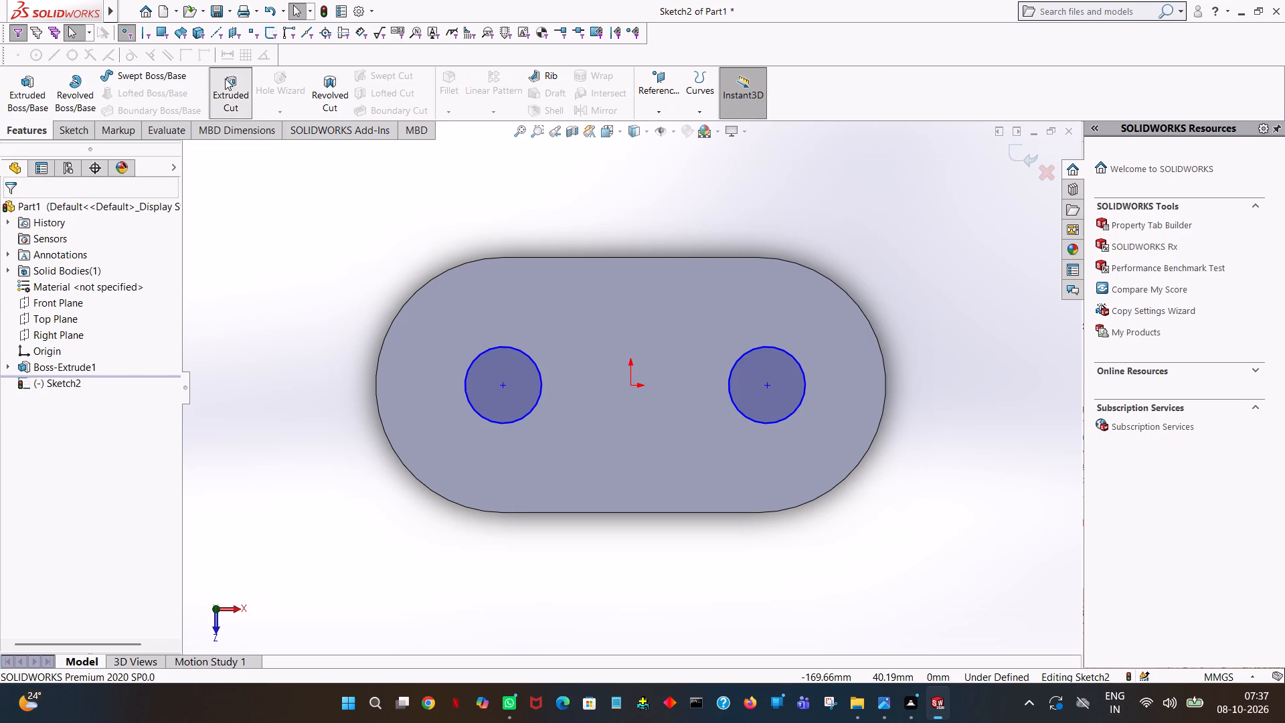
{"action": "middle_click_drag", "start_coordinate": [413, 435], "coordinate": [427, 179]}
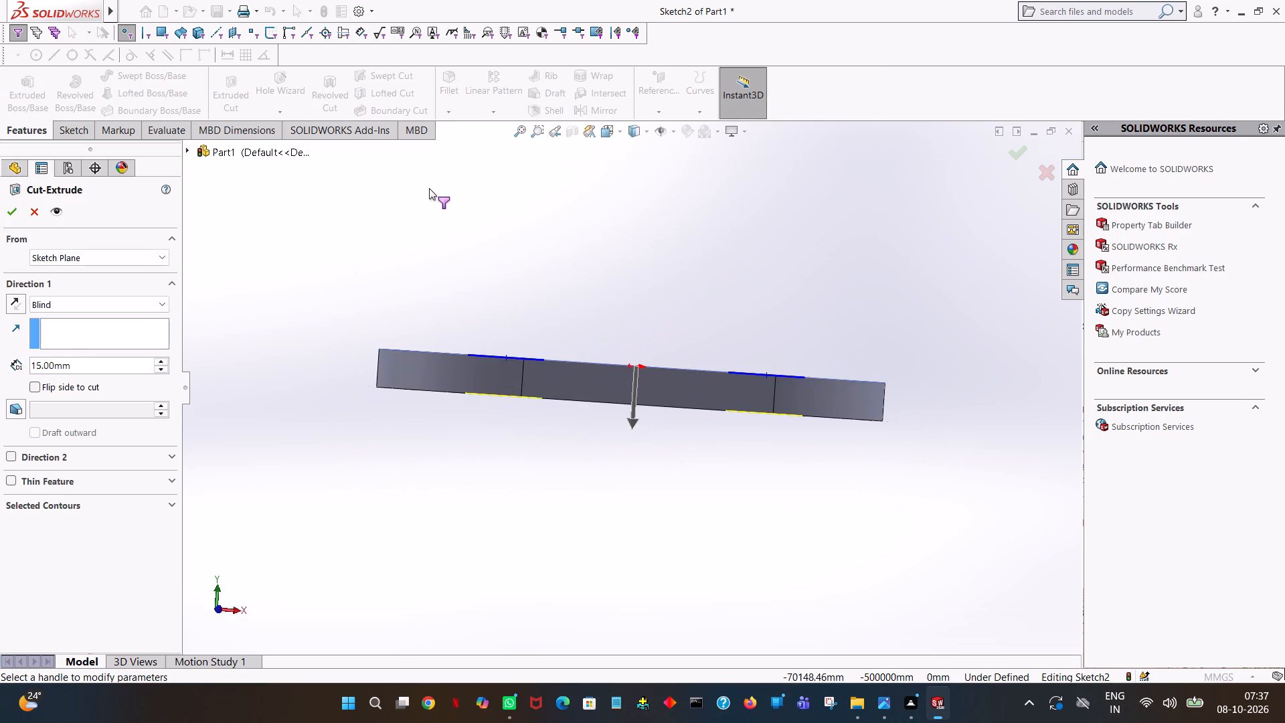
{"action": "left_click_drag", "start_coordinate": [628, 420], "coordinate": [636, 521]}
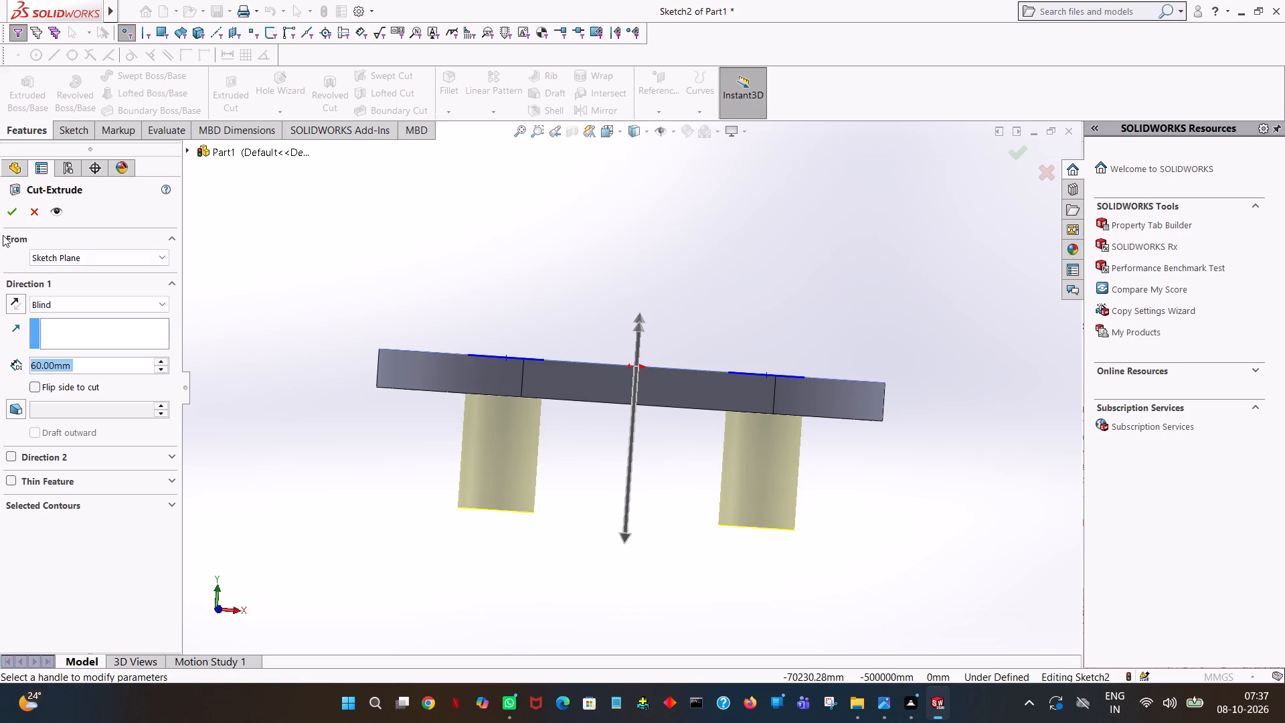
{"action": "left_click", "coordinate": [9, 213]}
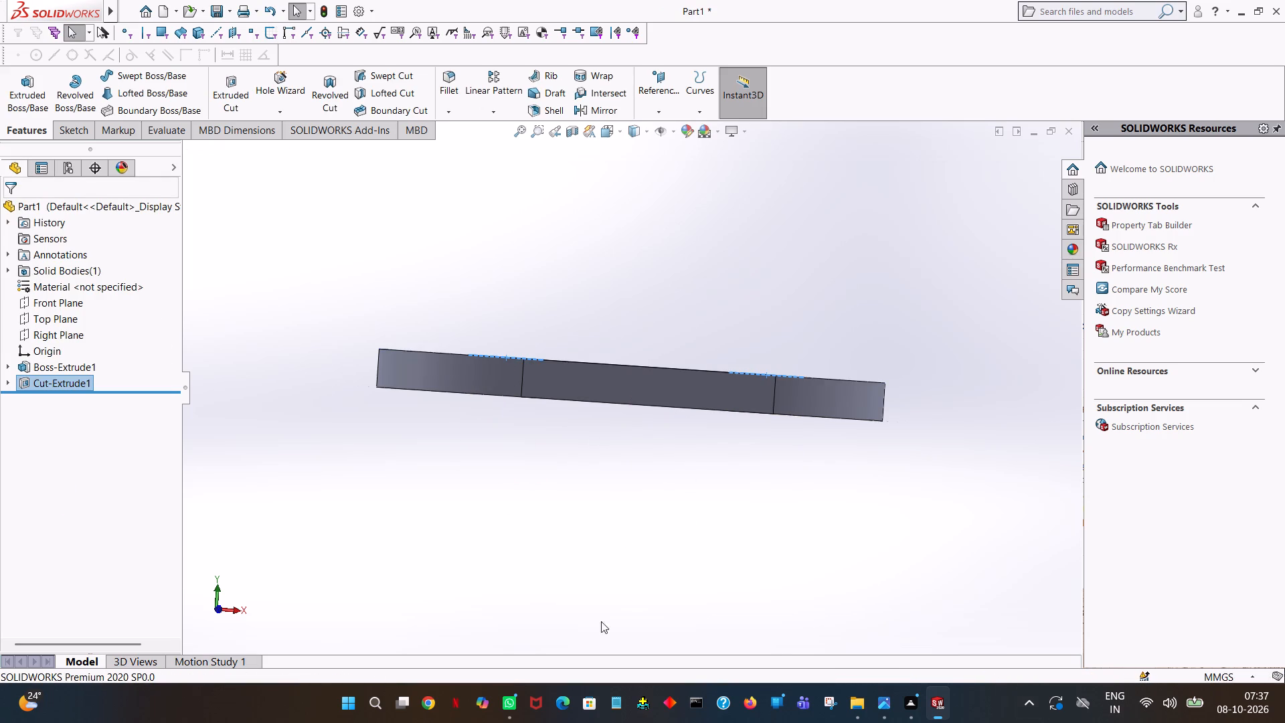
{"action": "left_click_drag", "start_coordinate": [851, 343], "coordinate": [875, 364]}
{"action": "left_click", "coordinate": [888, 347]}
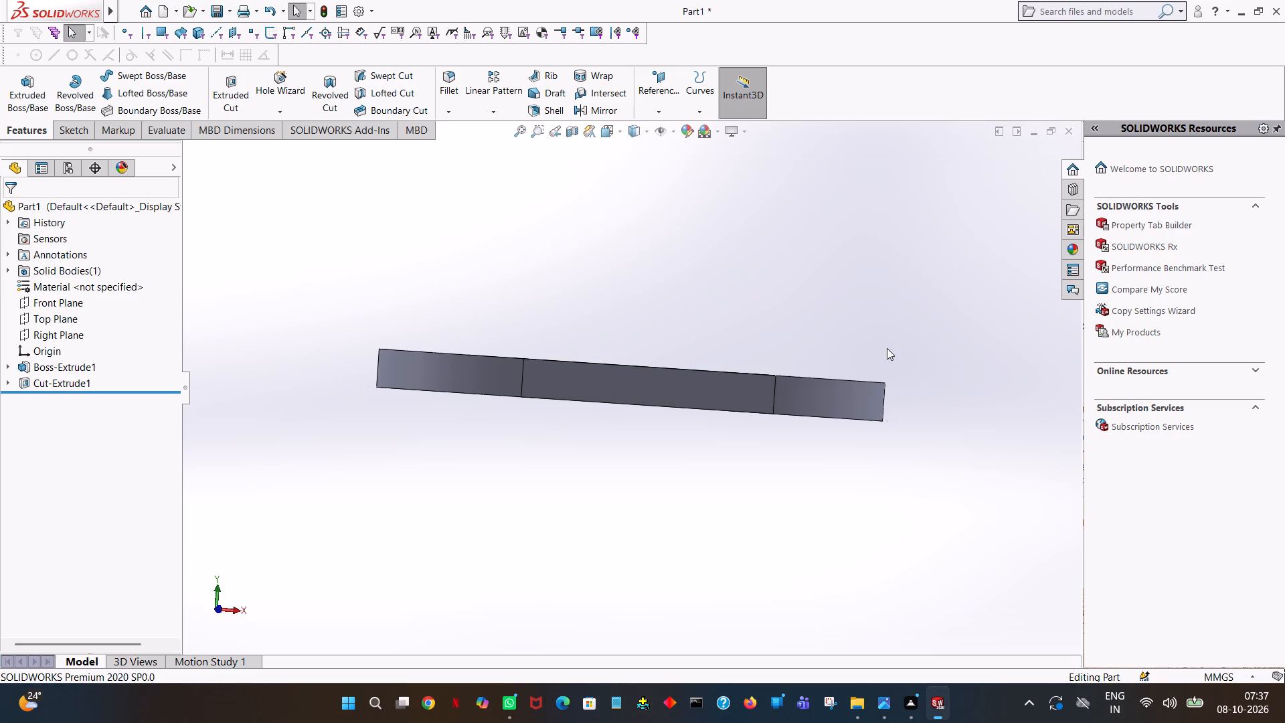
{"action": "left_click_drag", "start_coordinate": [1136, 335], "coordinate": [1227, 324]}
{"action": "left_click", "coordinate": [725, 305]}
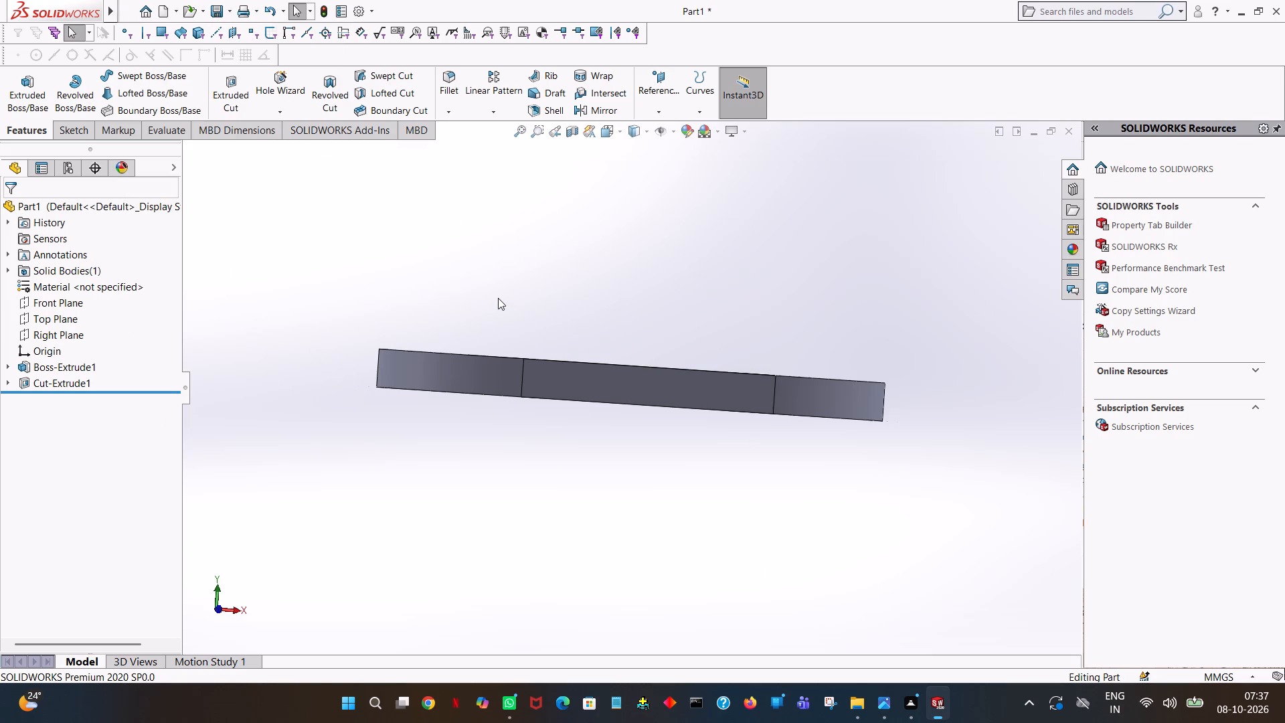
Create a reference plane offset 90-15-10 (65 mm) above the base plate's top face.
{"action": "key", "text": "space"}
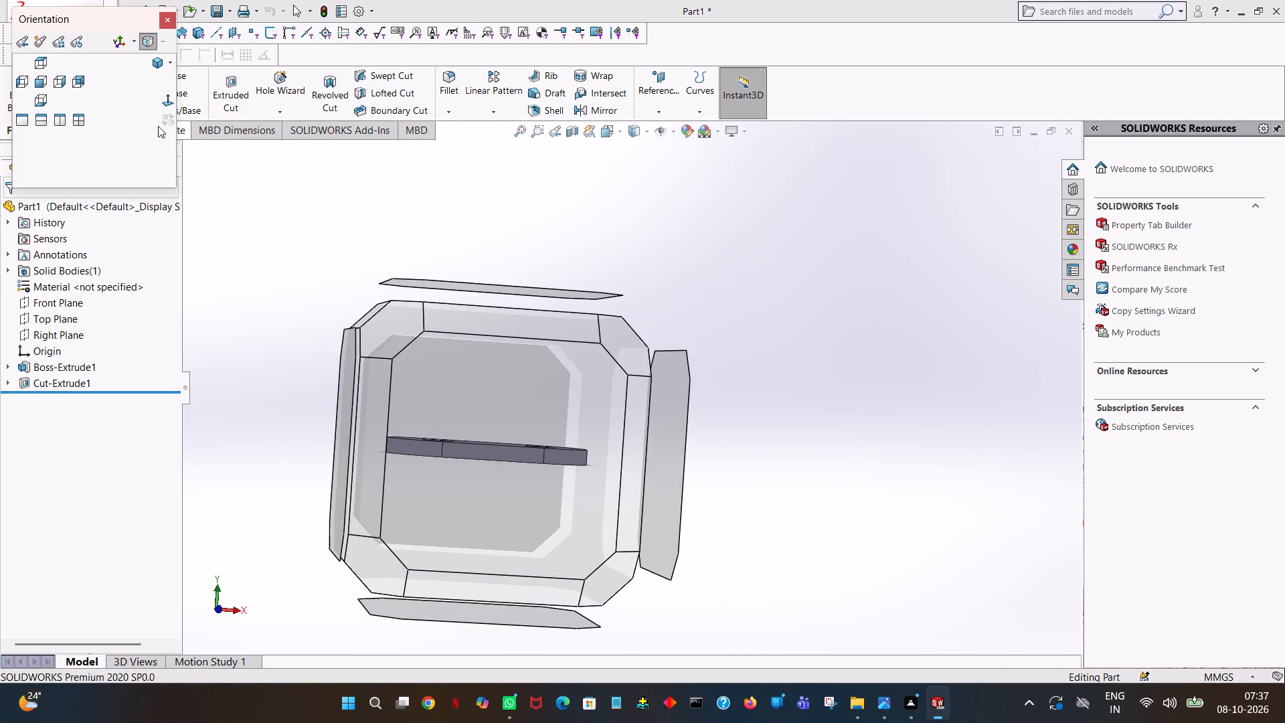
{"action": "left_click", "coordinate": [165, 103]}
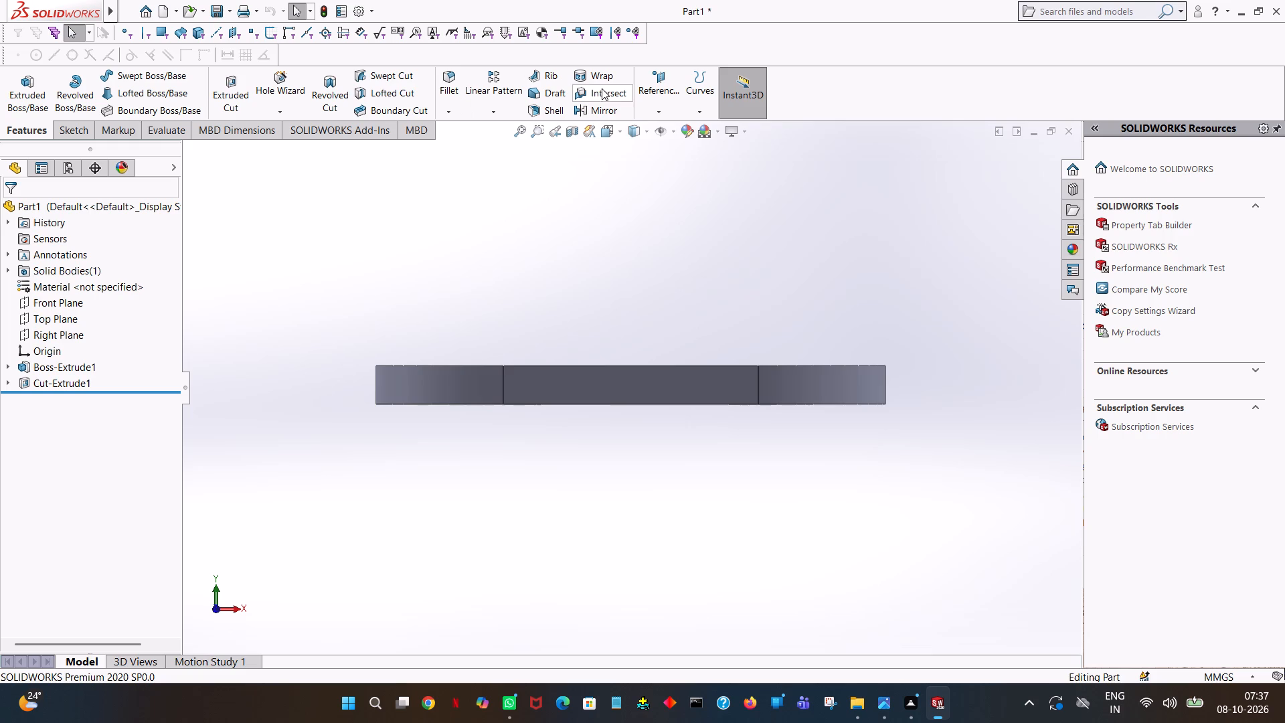
{"action": "left_click", "coordinate": [657, 112]}
{"action": "left_click", "coordinate": [662, 120]}
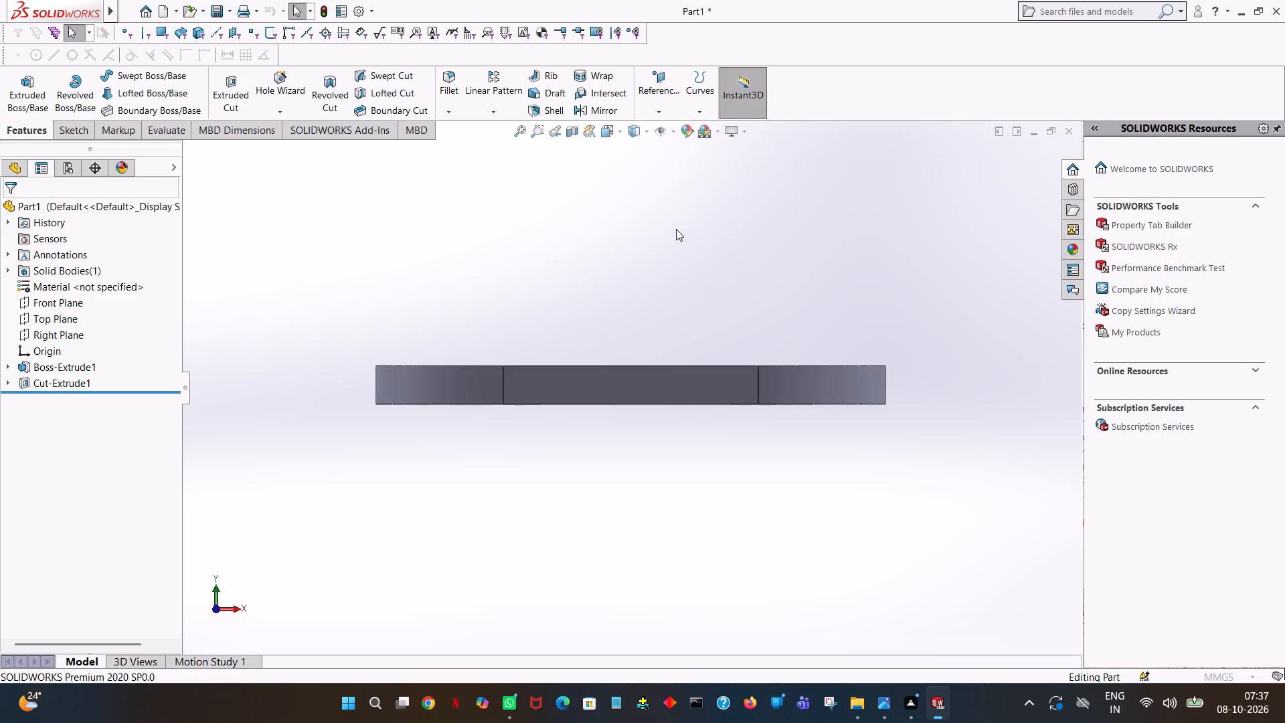
{"action": "middle_click_drag", "start_coordinate": [723, 343], "coordinate": [724, 362]}
{"action": "middle_click", "coordinate": [724, 369]}
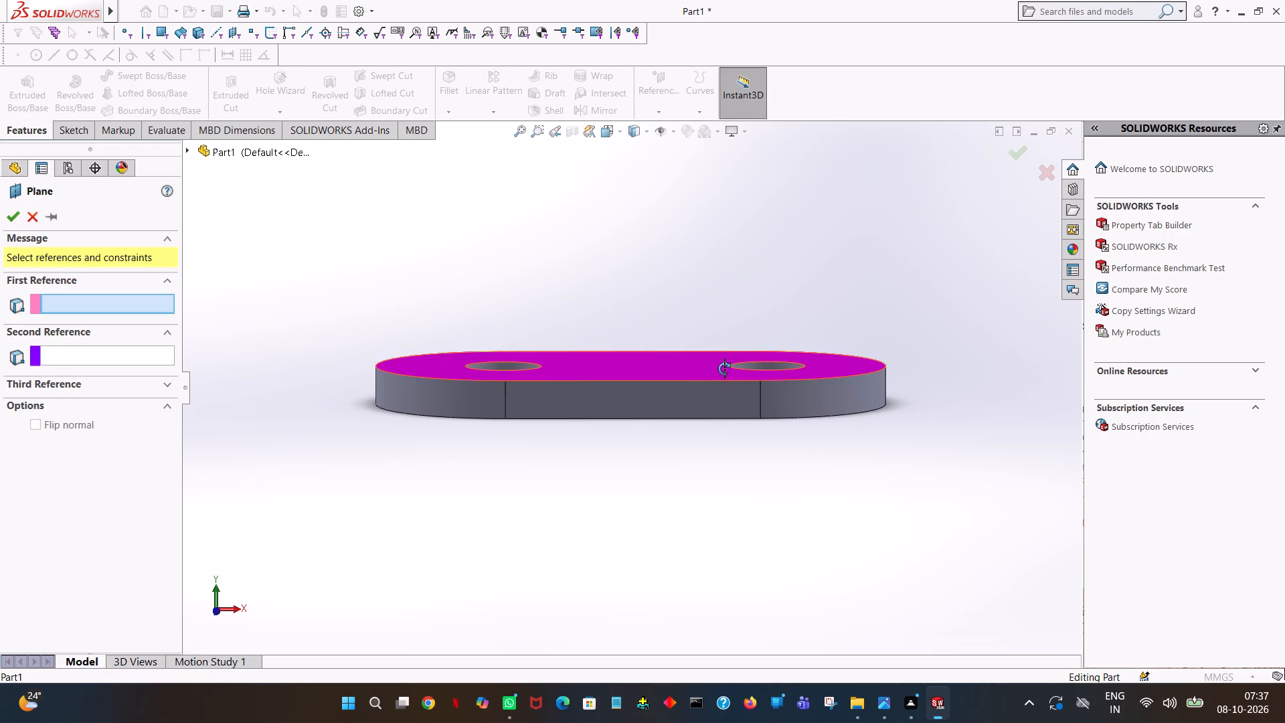
{"action": "left_click", "coordinate": [695, 359]}
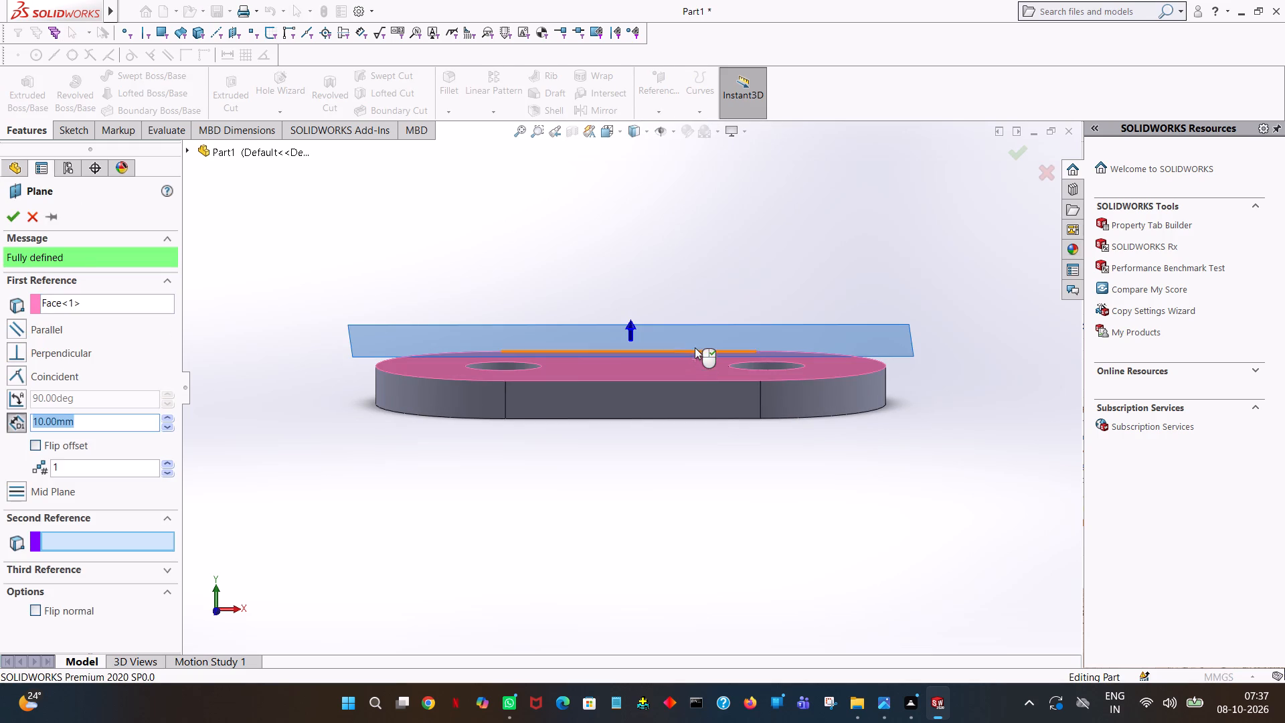
{"action": "middle_click_drag", "start_coordinate": [798, 505], "coordinate": [794, 493]}
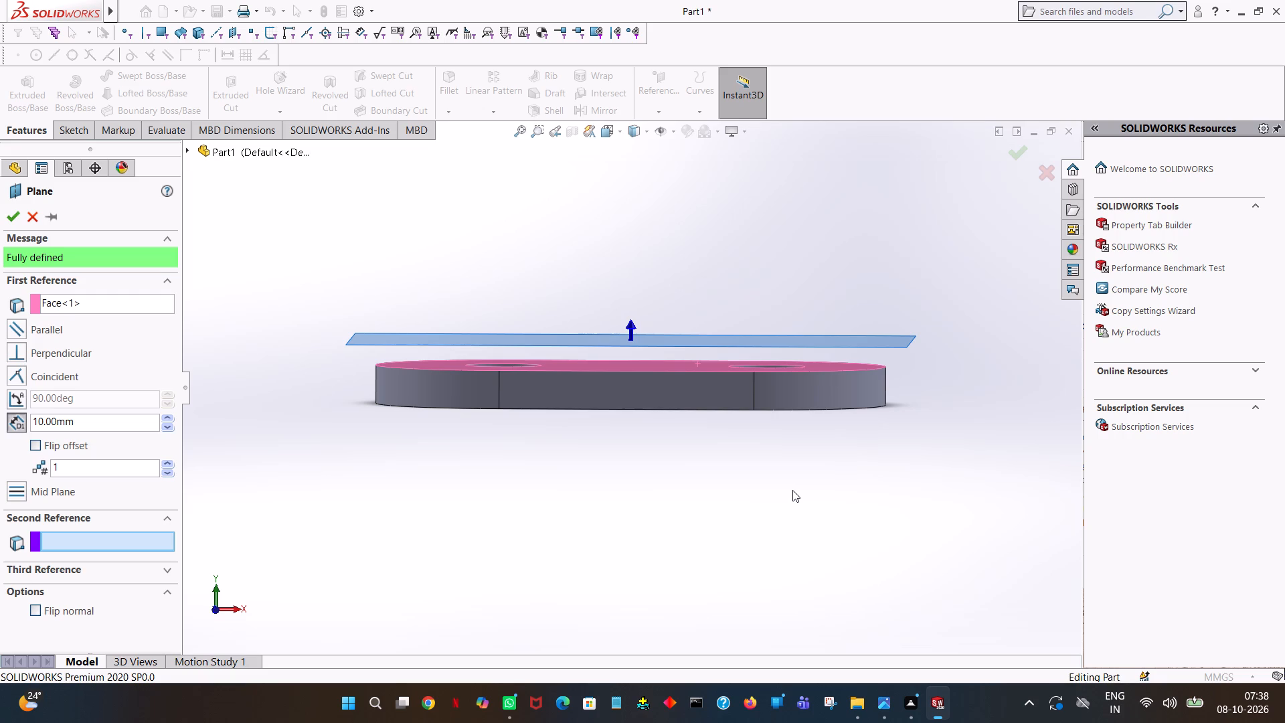
{"action": "key", "text": "9"}
{"action": "key", "text": "0"}
{"action": "left_click", "coordinate": [106, 420]}
{"action": "left_click", "coordinate": [106, 420]}
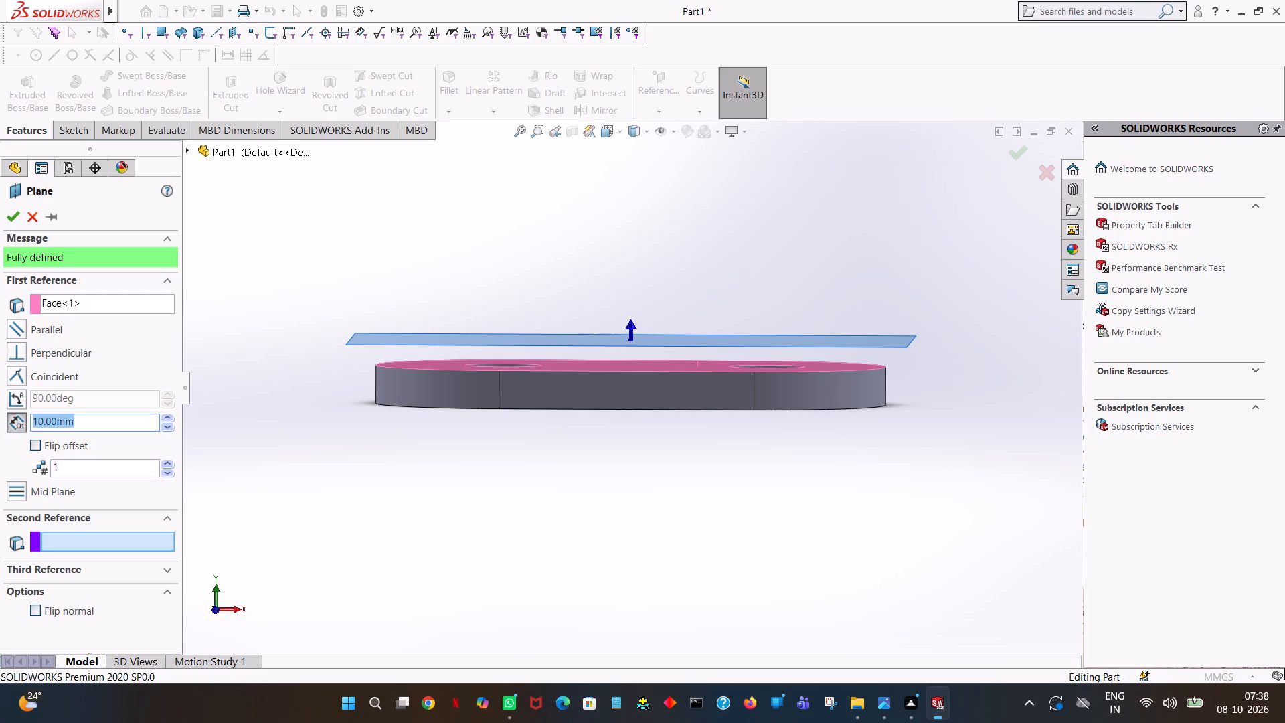
{"action": "type", "text": "90-15-10"}
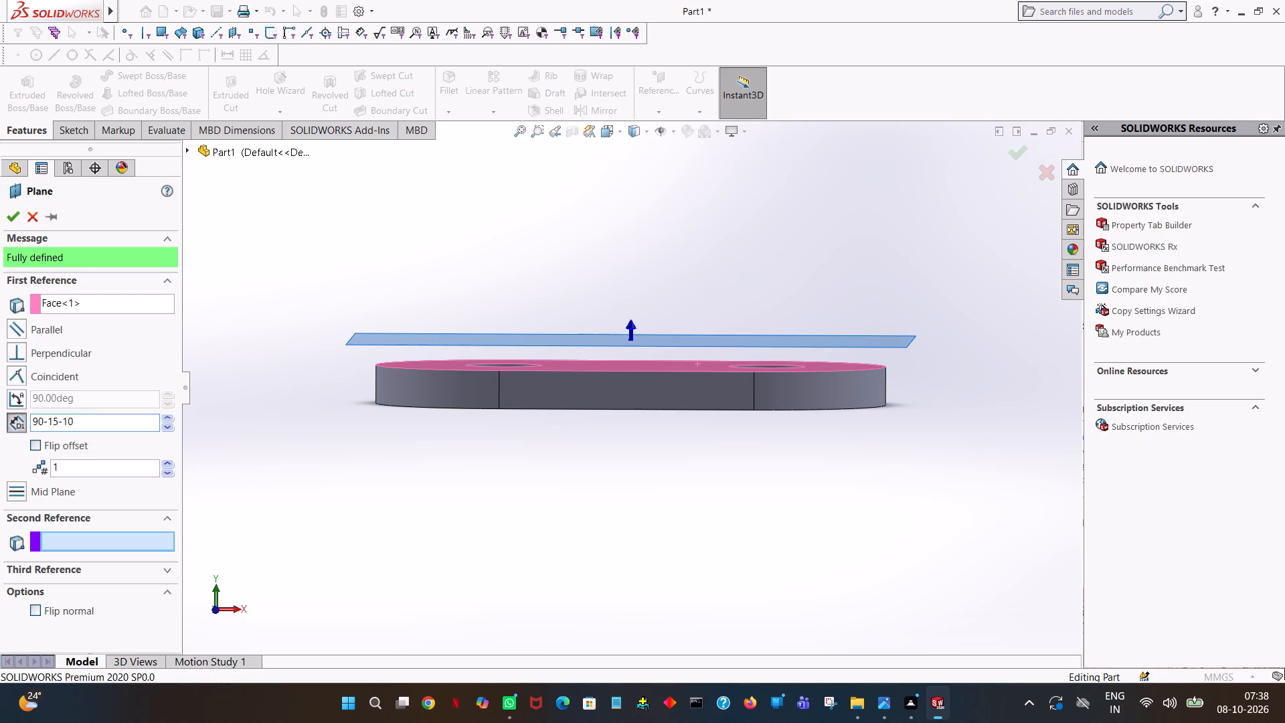
{"action": "key", "text": "Return"}
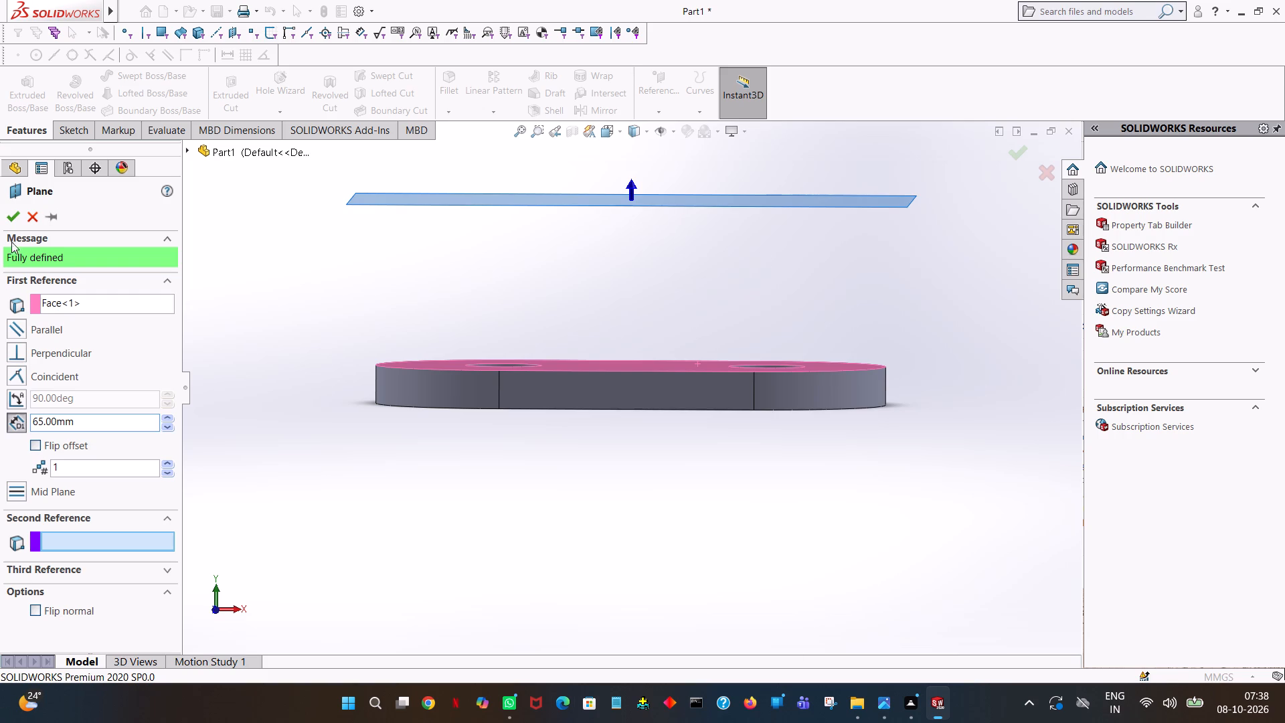
{"action": "left_click", "coordinate": [14, 214]}
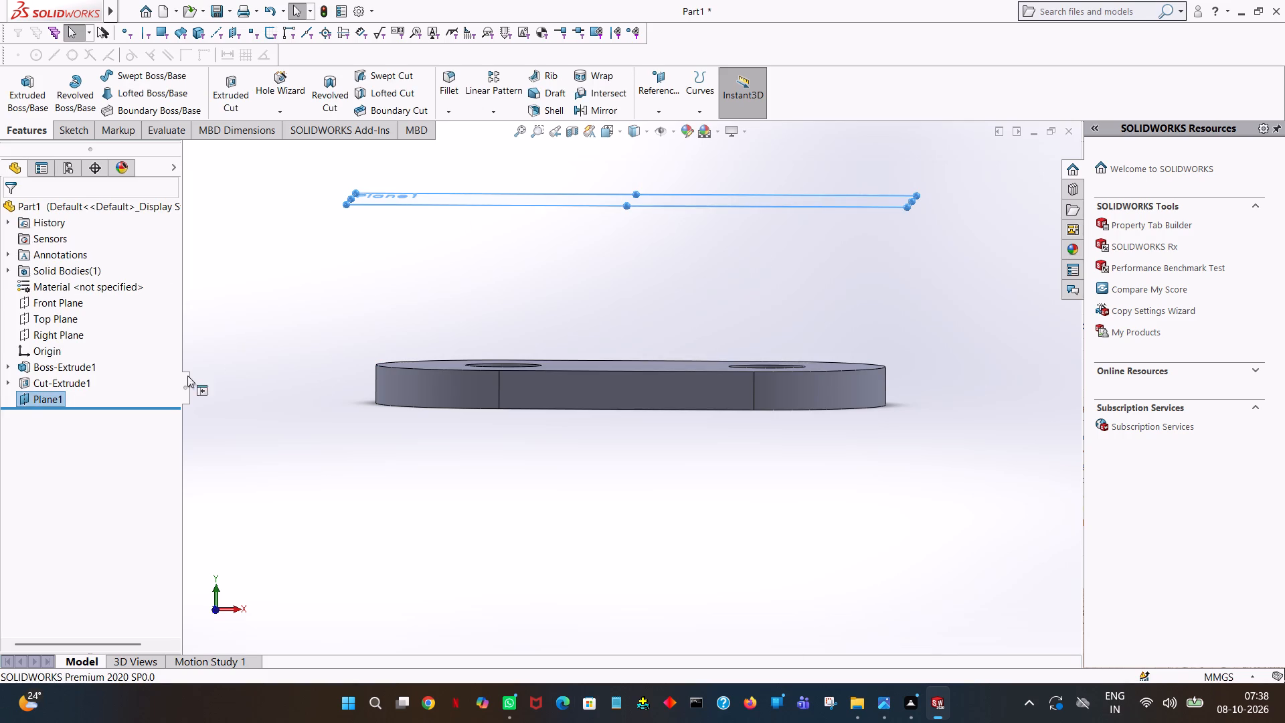
Start a sketch on the new offset plane and draw a 25 mm radius circle centred 50 mm left of the origin.
{"action": "left_click", "coordinate": [33, 397]}
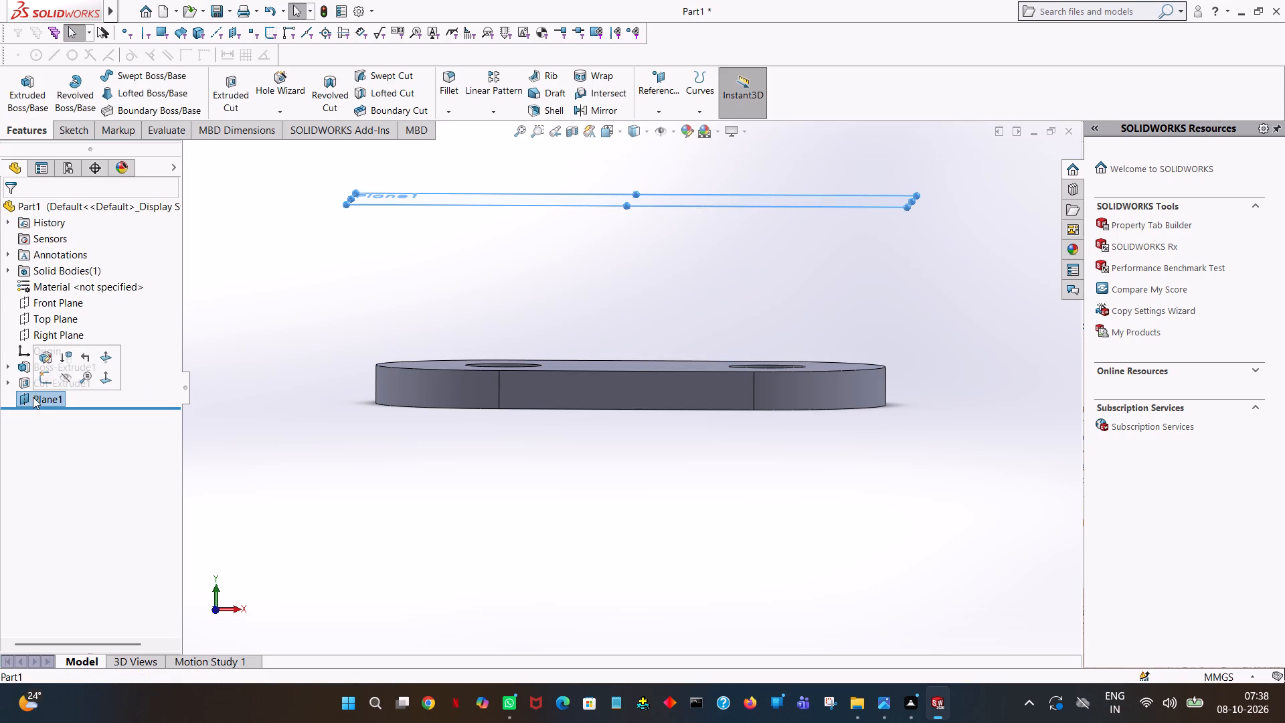
{"action": "left_click", "coordinate": [46, 379]}
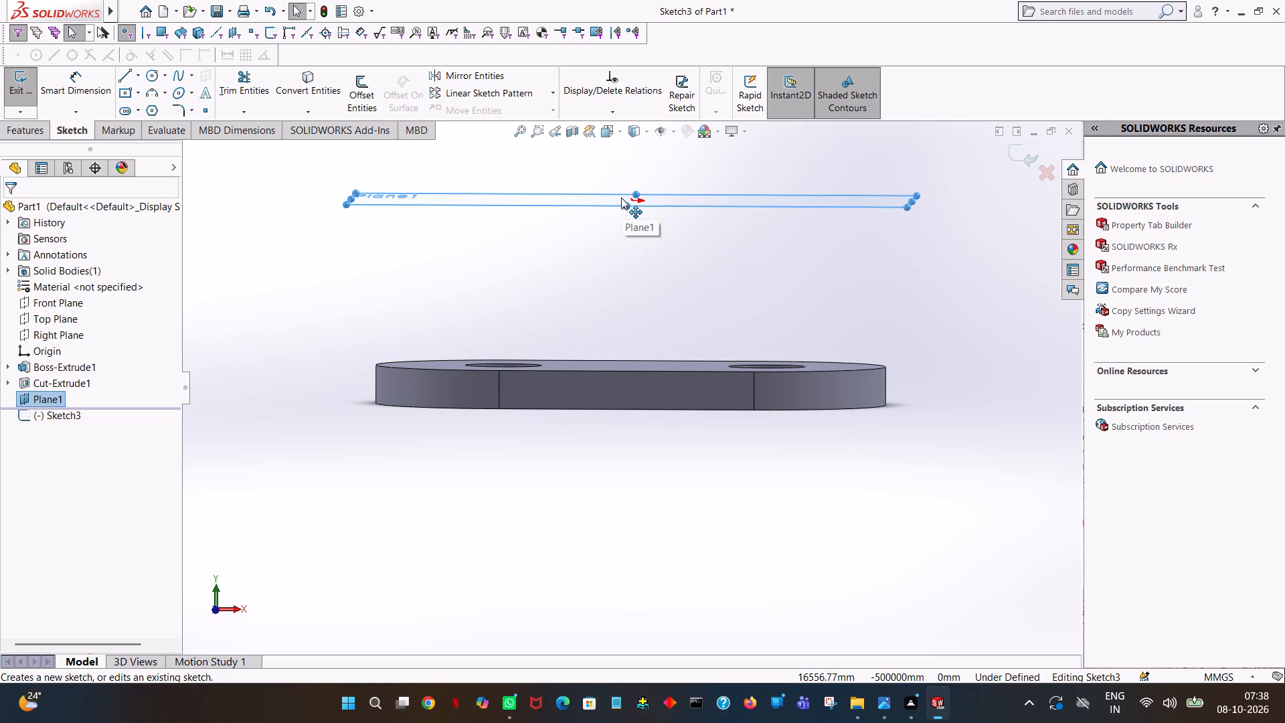
{"action": "key", "text": "c"}
{"action": "key", "text": "space"}
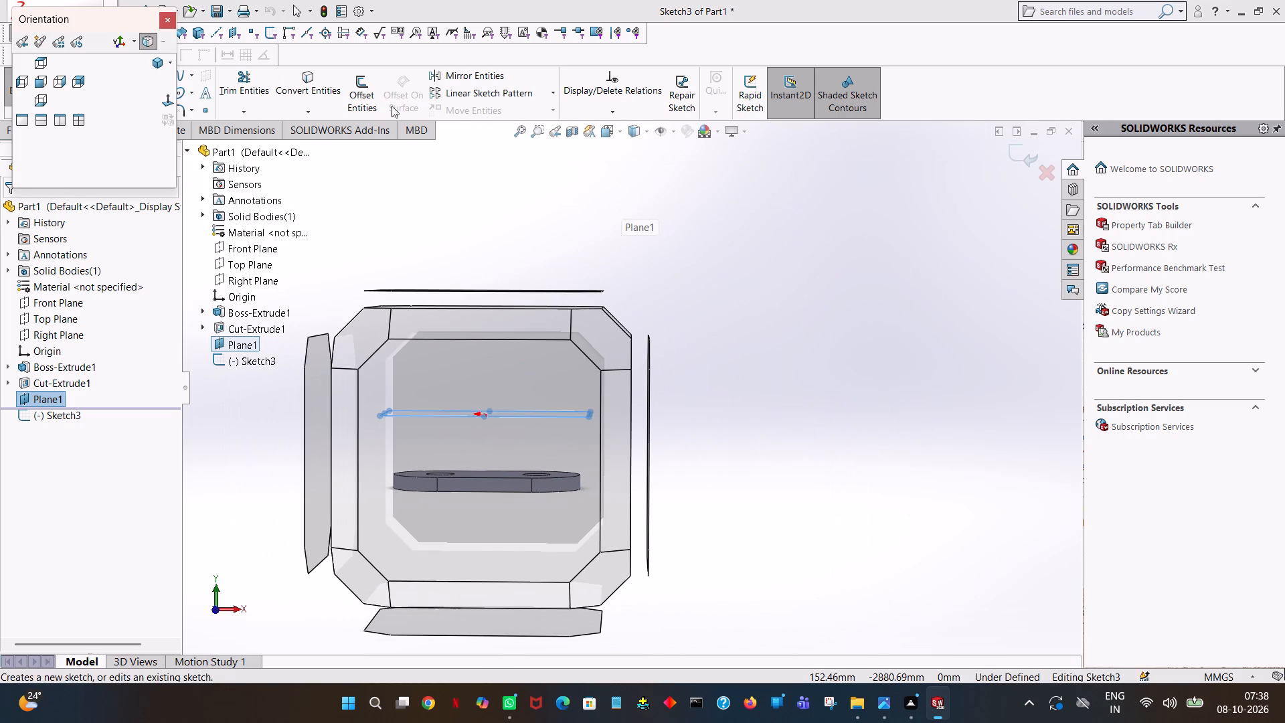
{"action": "left_click", "coordinate": [174, 102]}
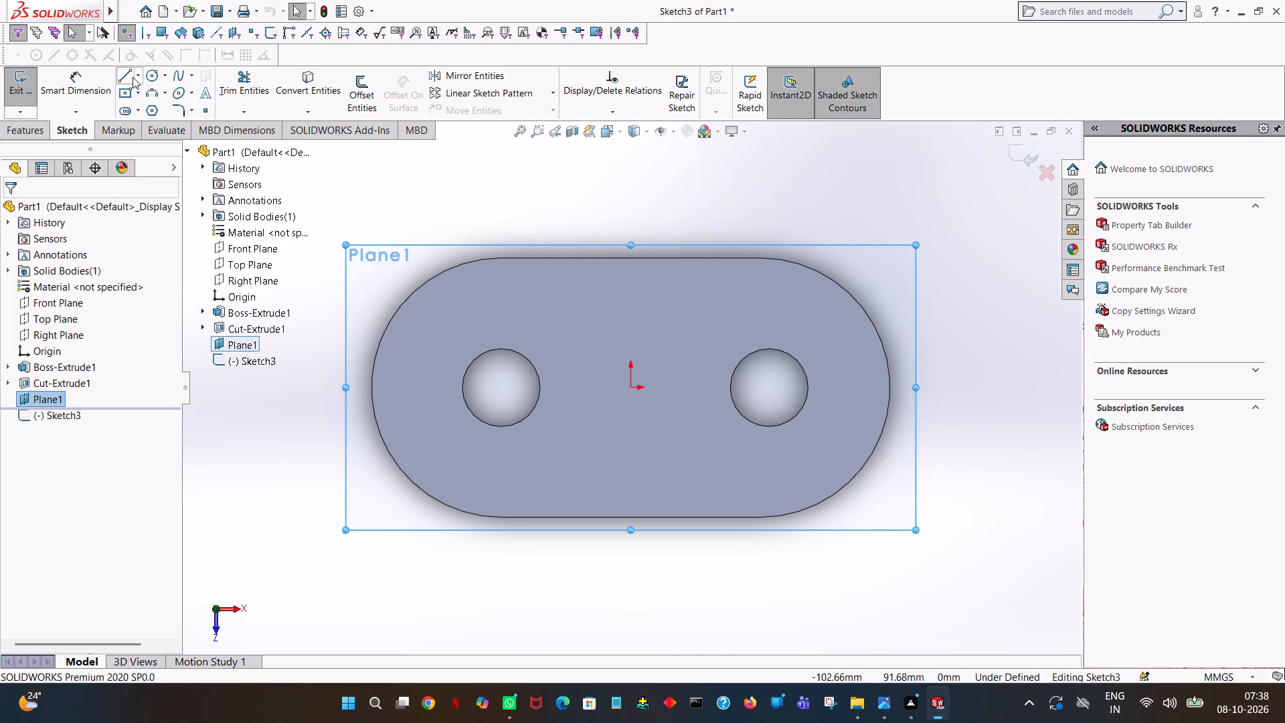
{"action": "left_click", "coordinate": [151, 76]}
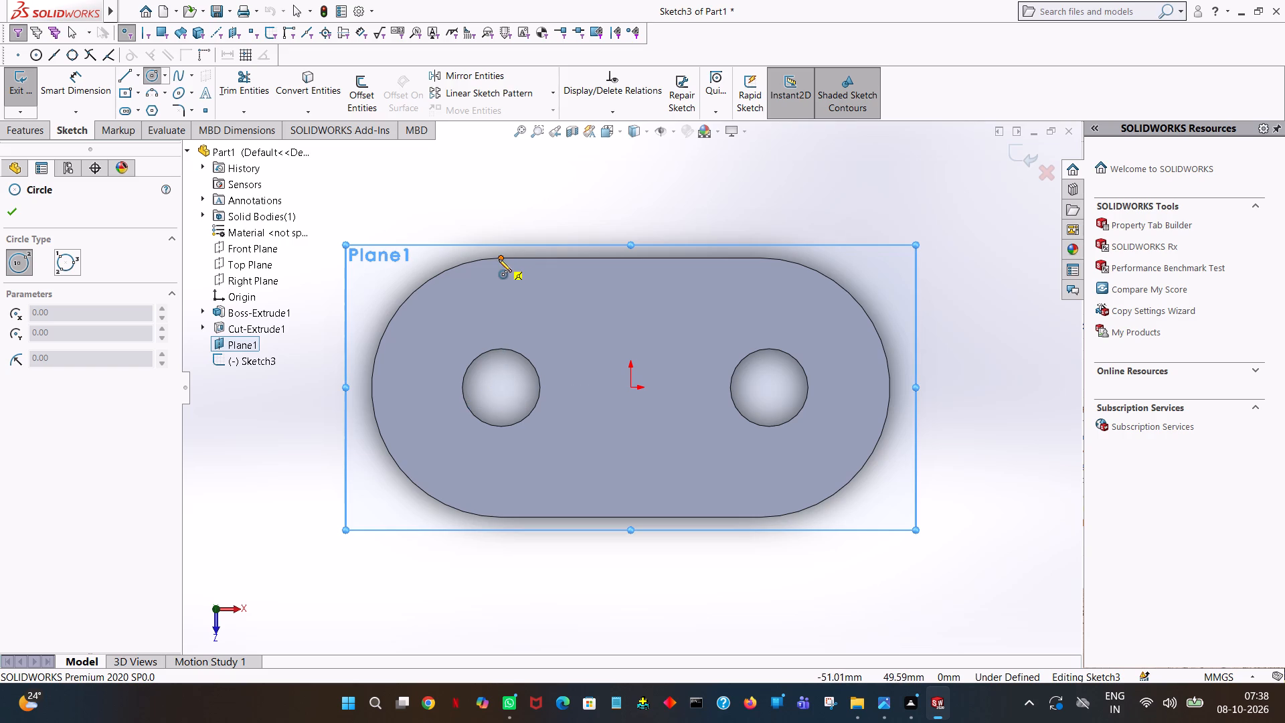
{"action": "left_click", "coordinate": [501, 388]}
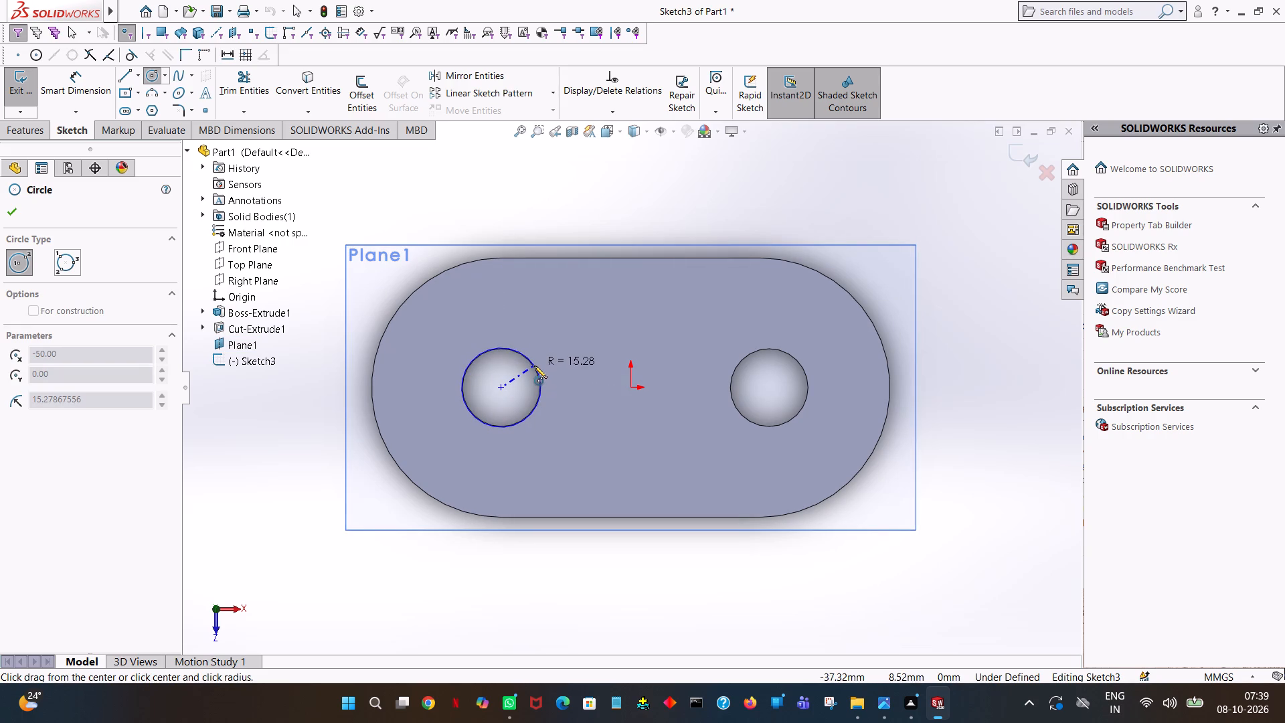
{"action": "left_click", "coordinate": [547, 342]}
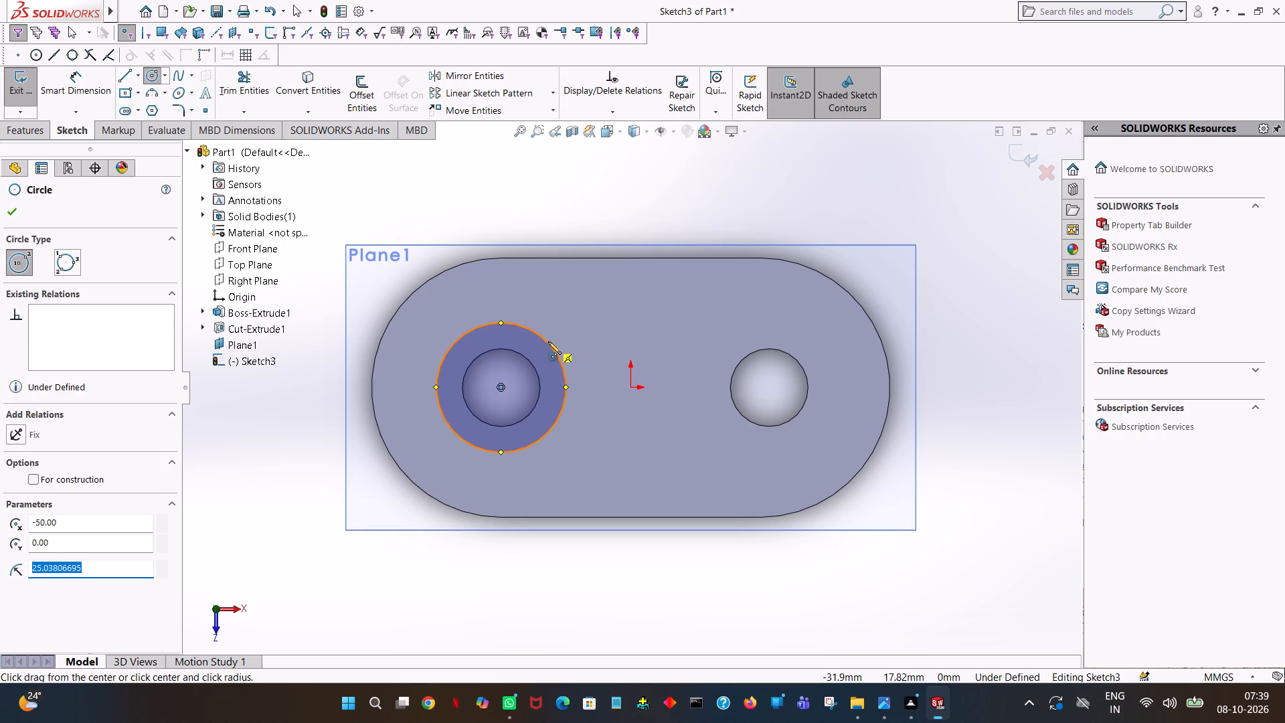
{"action": "type", "text": "25"}
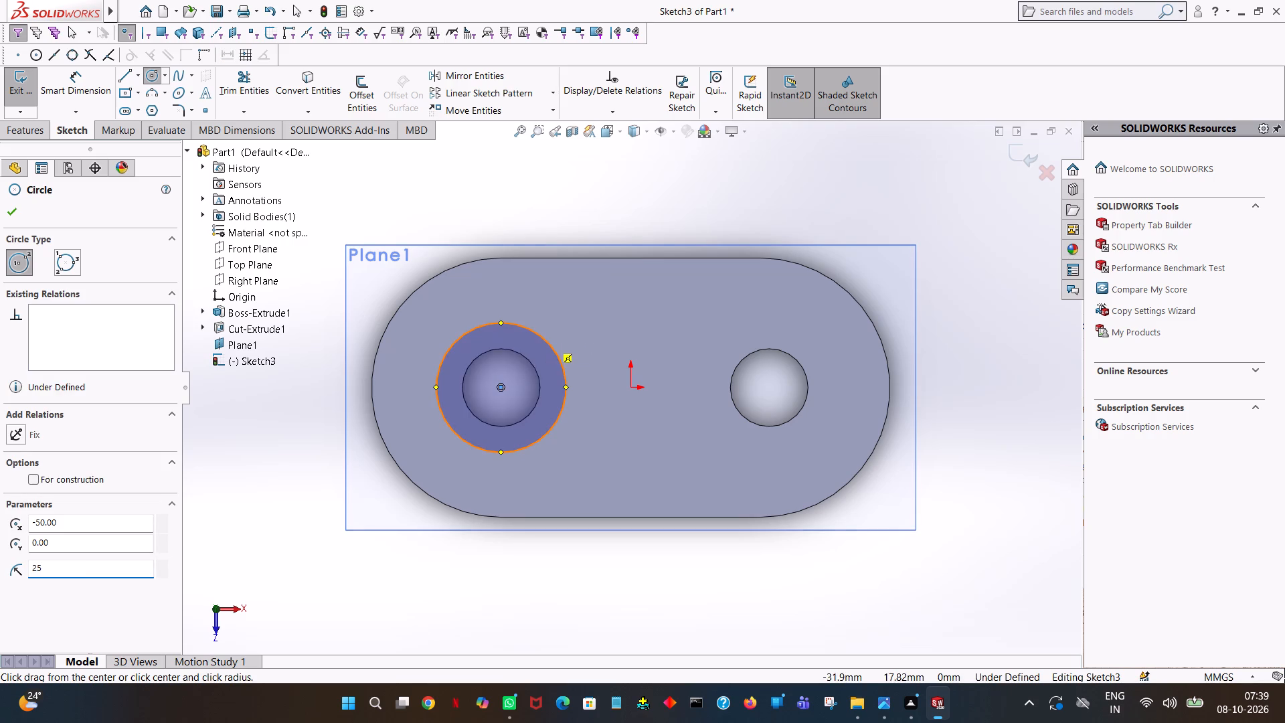
{"action": "key", "text": "Return"}
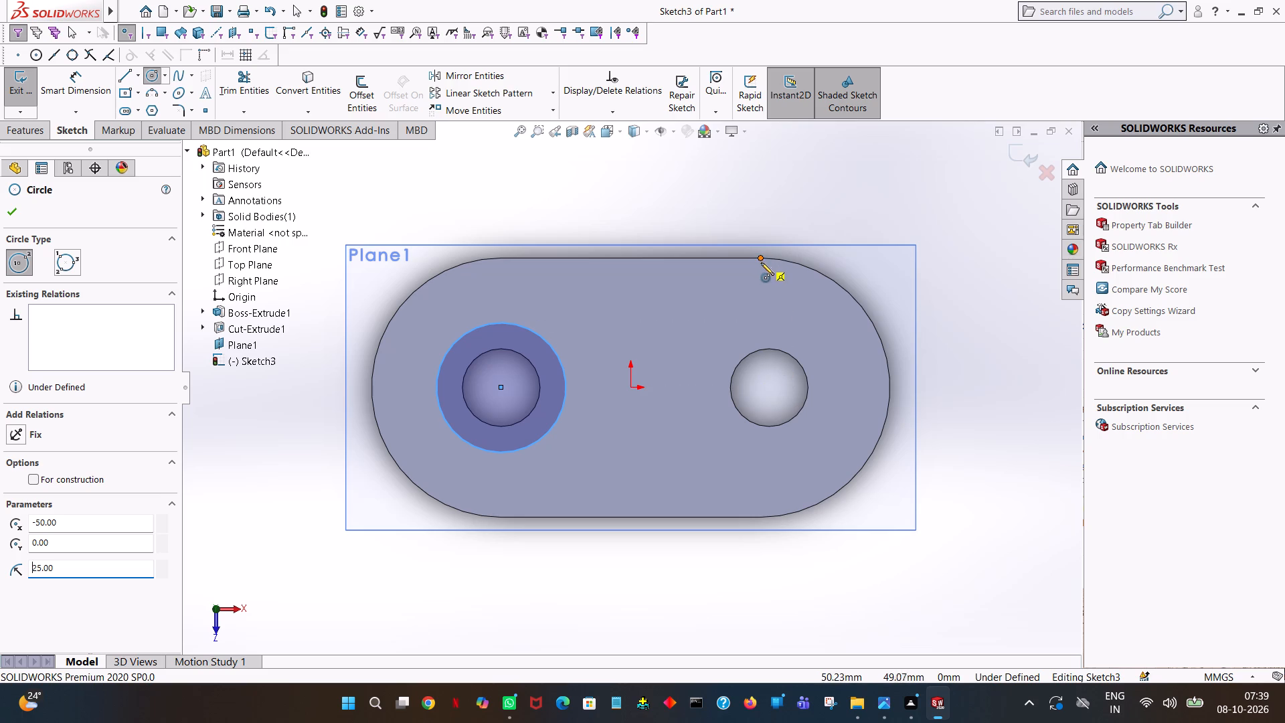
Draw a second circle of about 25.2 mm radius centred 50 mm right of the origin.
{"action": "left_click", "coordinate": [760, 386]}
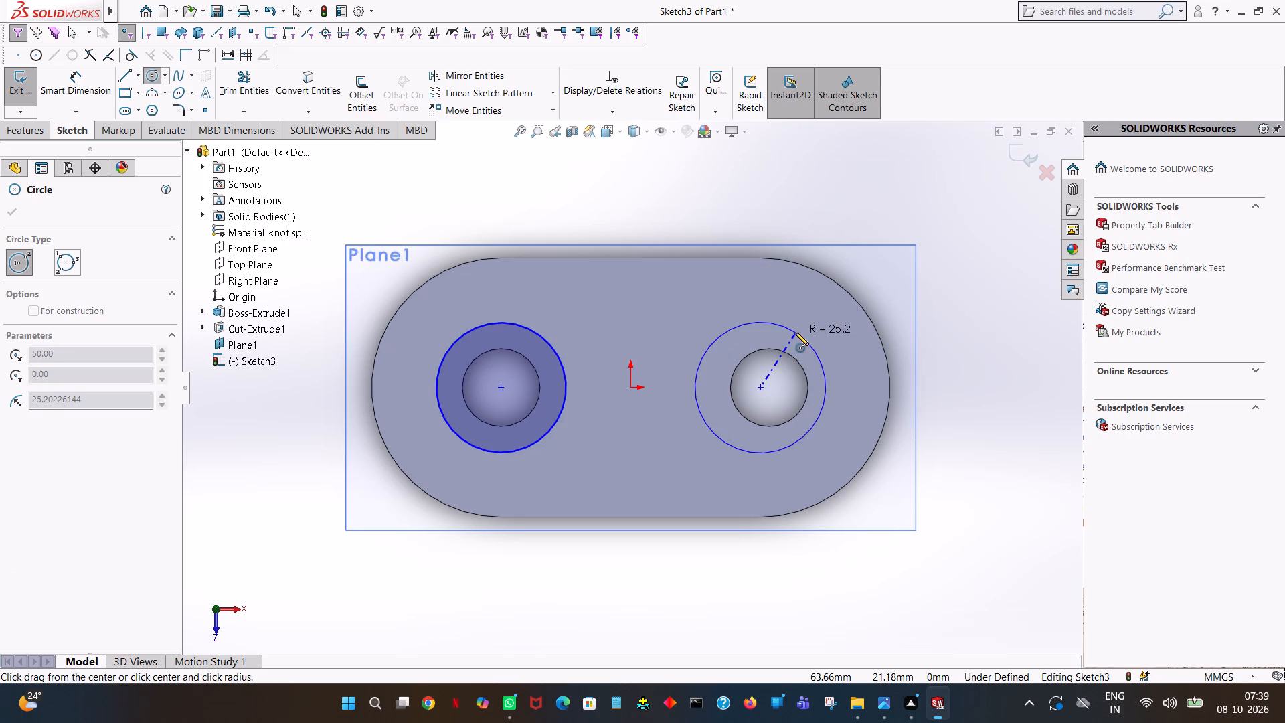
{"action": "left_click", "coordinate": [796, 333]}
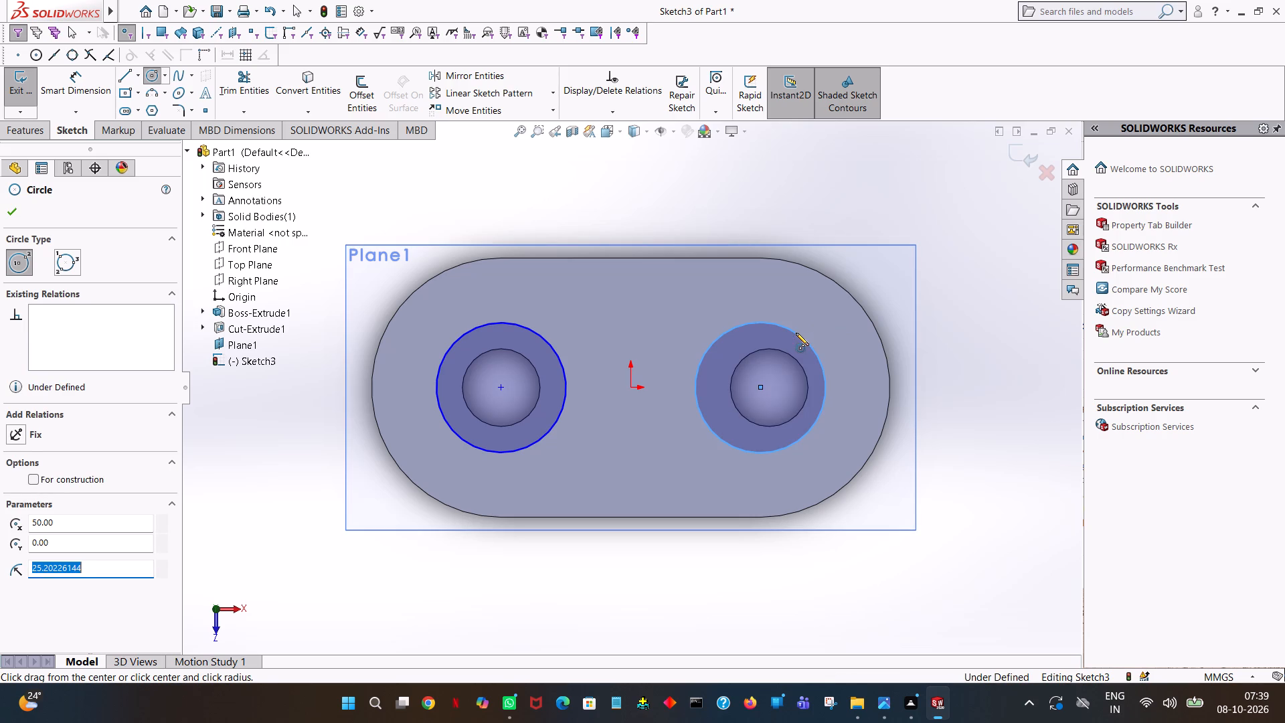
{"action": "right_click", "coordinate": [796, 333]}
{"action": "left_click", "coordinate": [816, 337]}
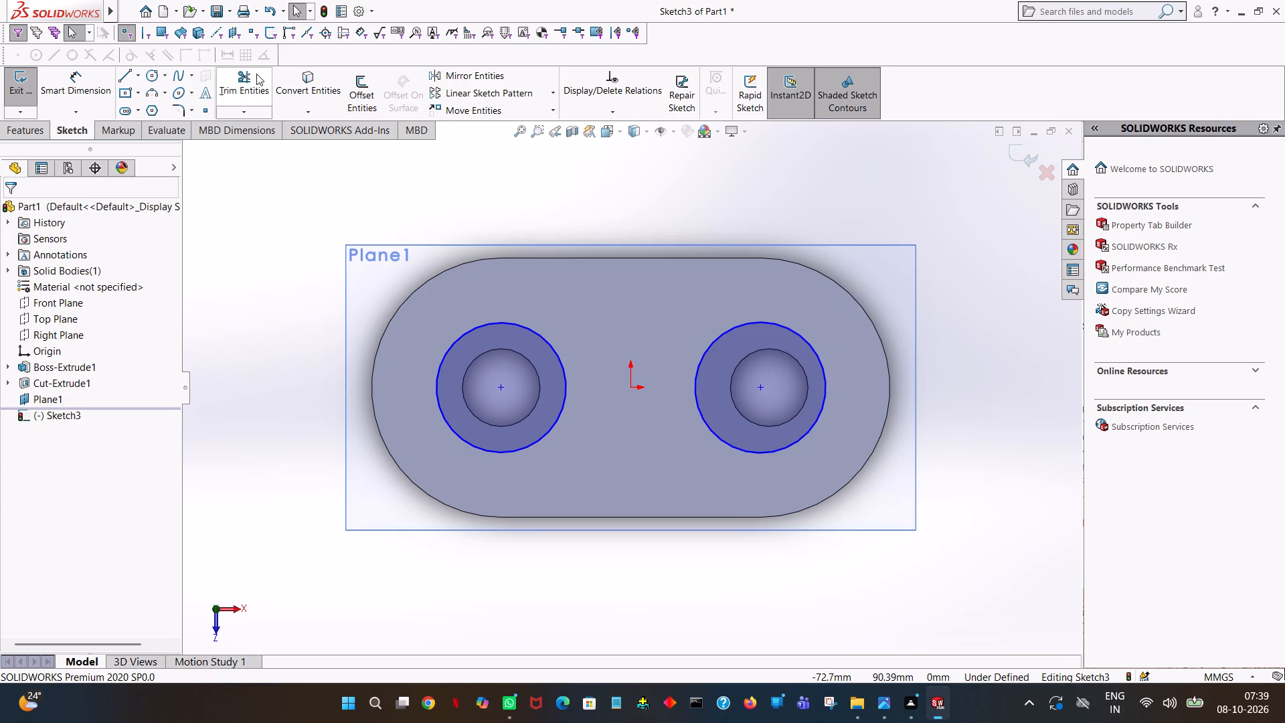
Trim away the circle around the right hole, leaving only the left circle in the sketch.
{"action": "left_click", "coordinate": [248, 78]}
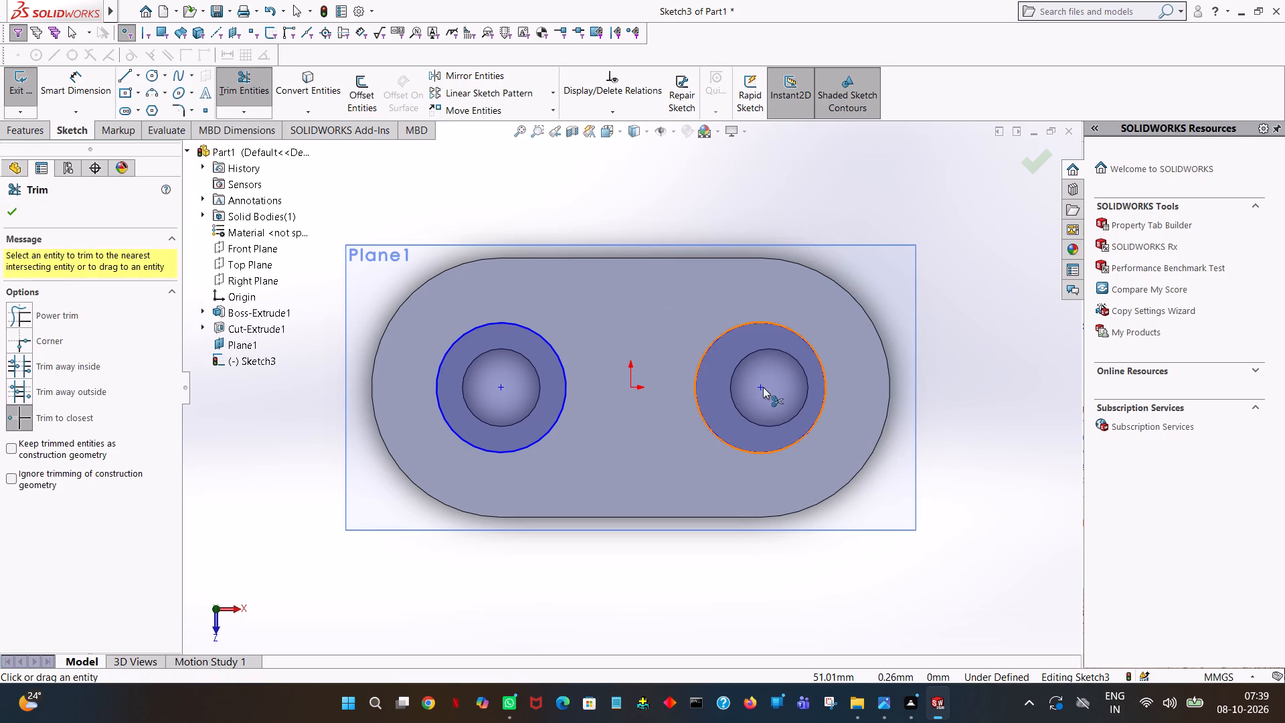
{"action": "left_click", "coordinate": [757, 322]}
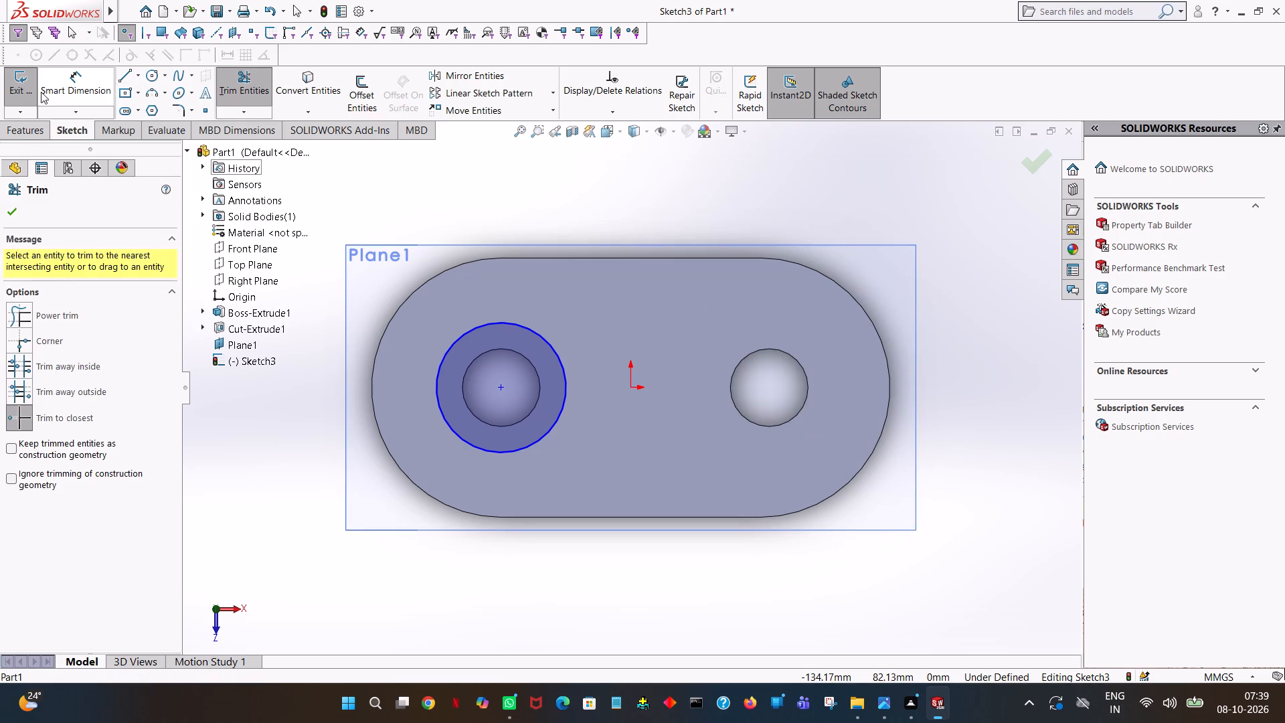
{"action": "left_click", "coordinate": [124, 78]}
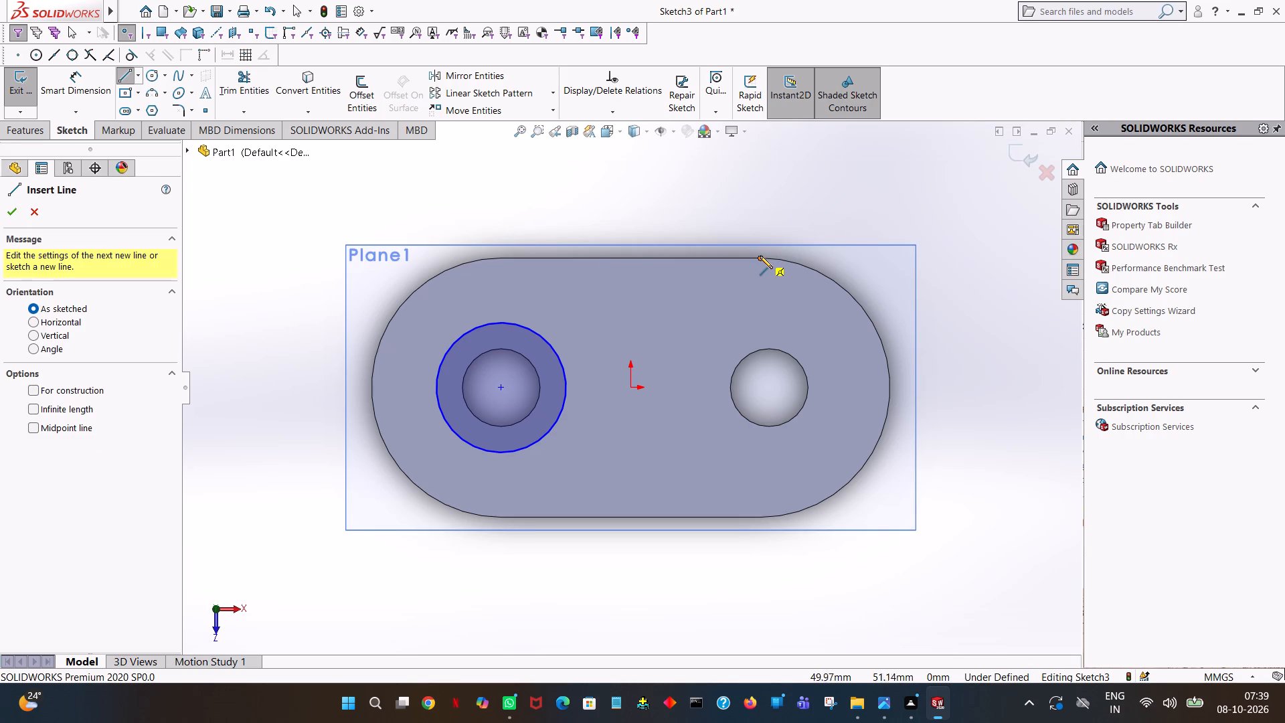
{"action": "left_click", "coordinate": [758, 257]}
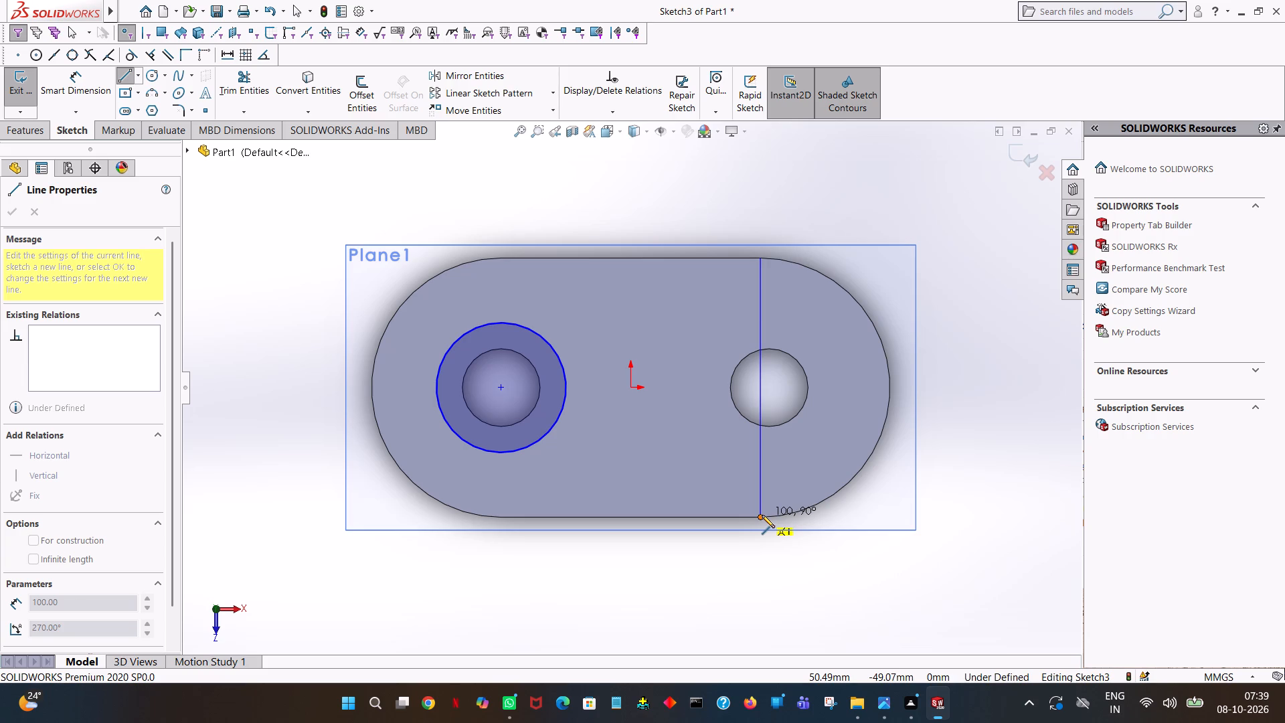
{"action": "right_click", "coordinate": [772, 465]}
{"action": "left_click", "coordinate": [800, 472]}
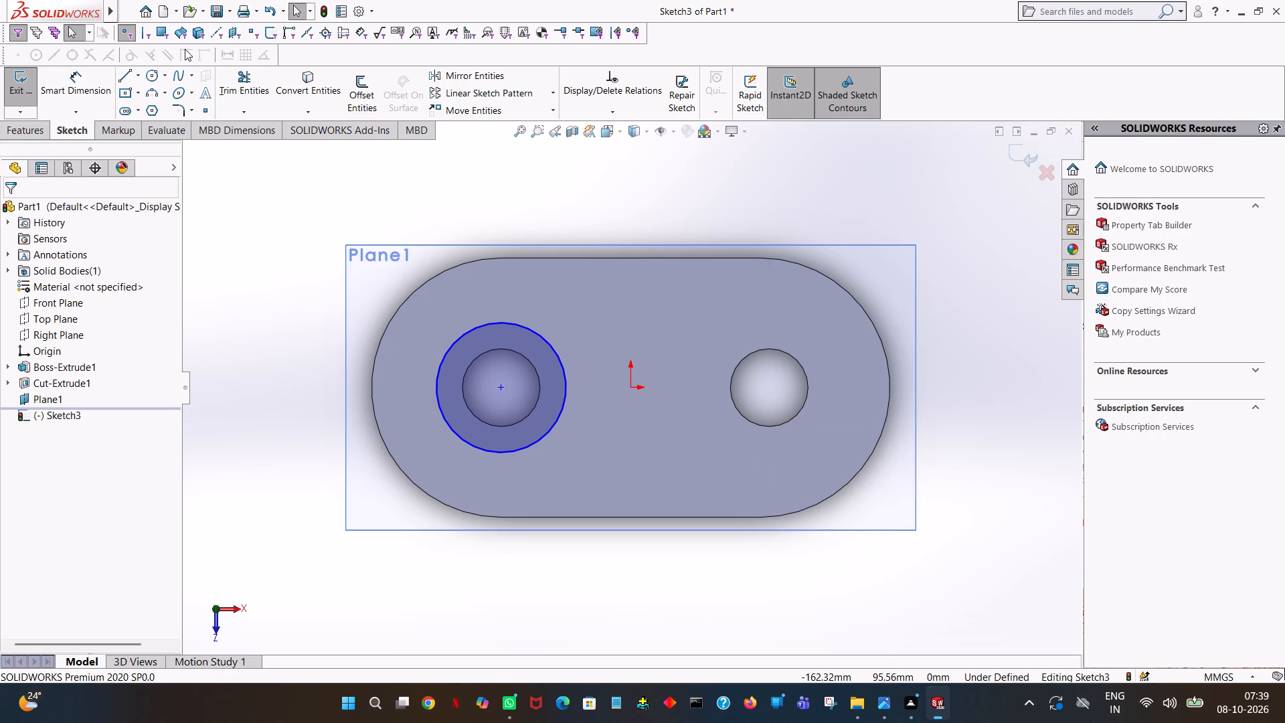
Exit the sketch on the offset plane, keeping the circle drawn above the base plate's left hole.
{"action": "middle_click_drag", "start_coordinate": [252, 216], "coordinate": [285, 39]}
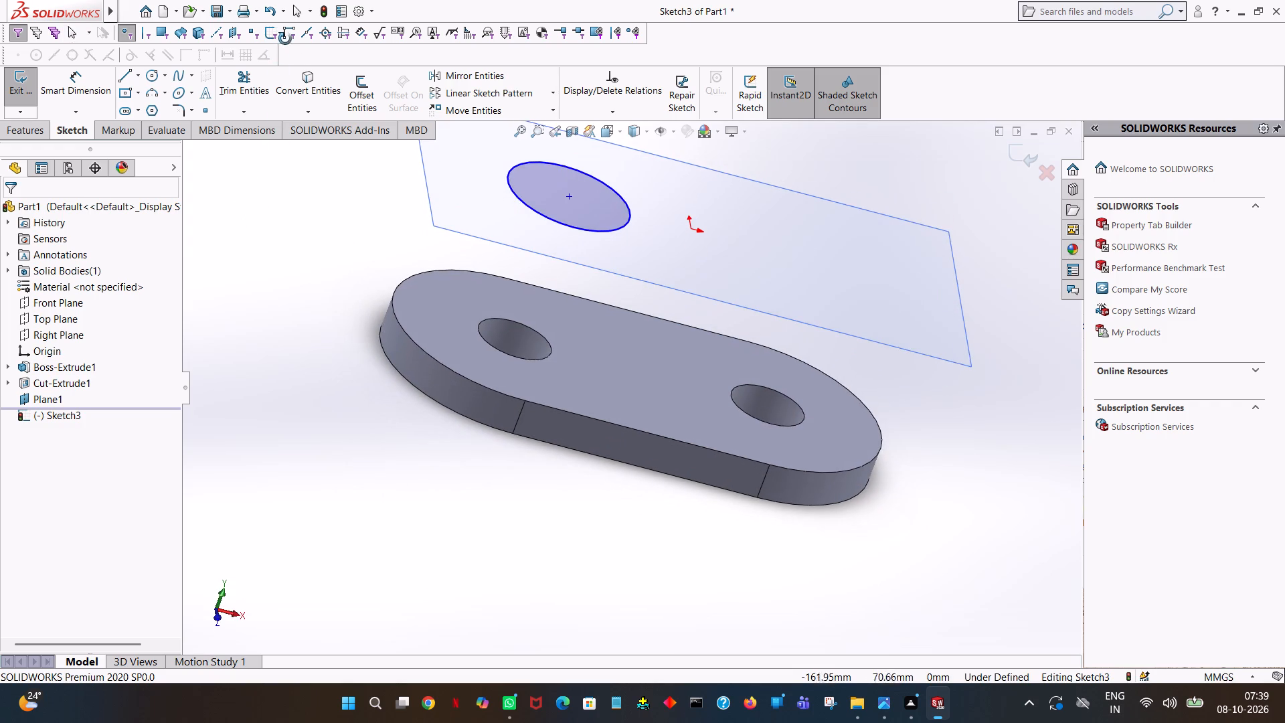
{"action": "middle_click_drag", "start_coordinate": [285, 39], "coordinate": [282, 38]}
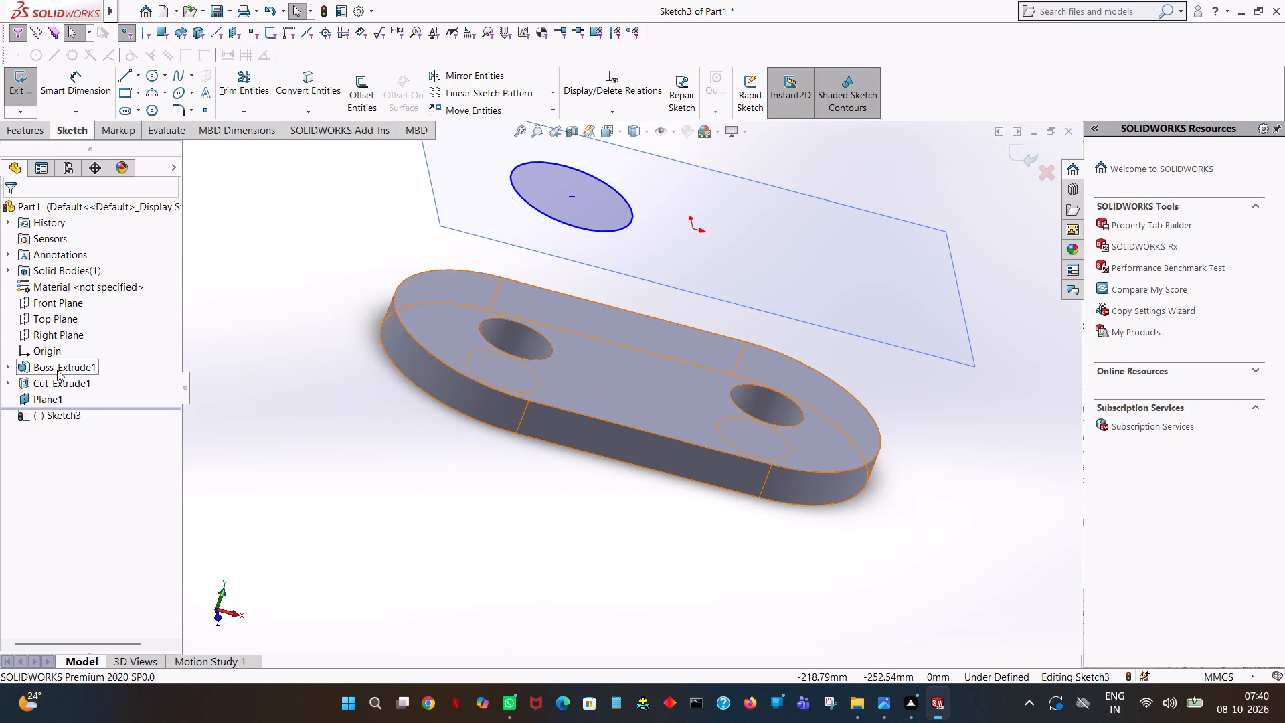
{"action": "left_click", "coordinate": [56, 378]}
{"action": "right_click", "coordinate": [56, 378]}
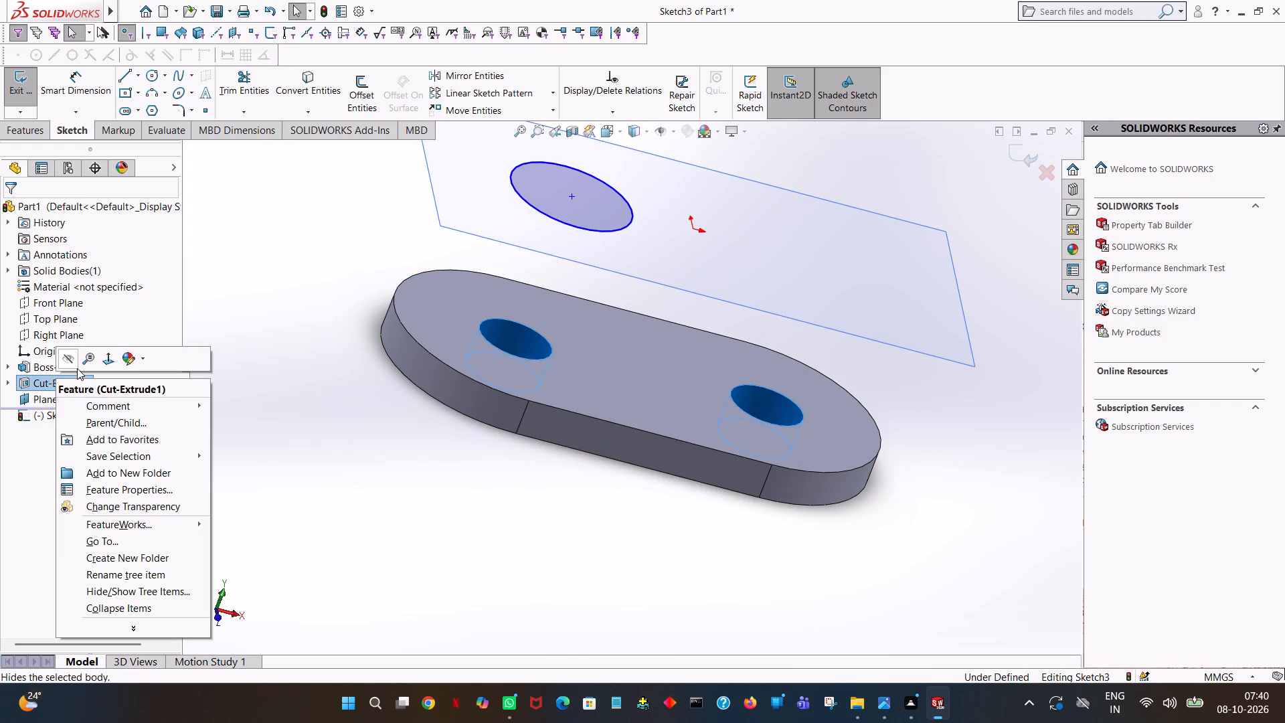
{"action": "left_click", "coordinate": [252, 307]}
{"action": "left_click", "coordinate": [16, 77]}
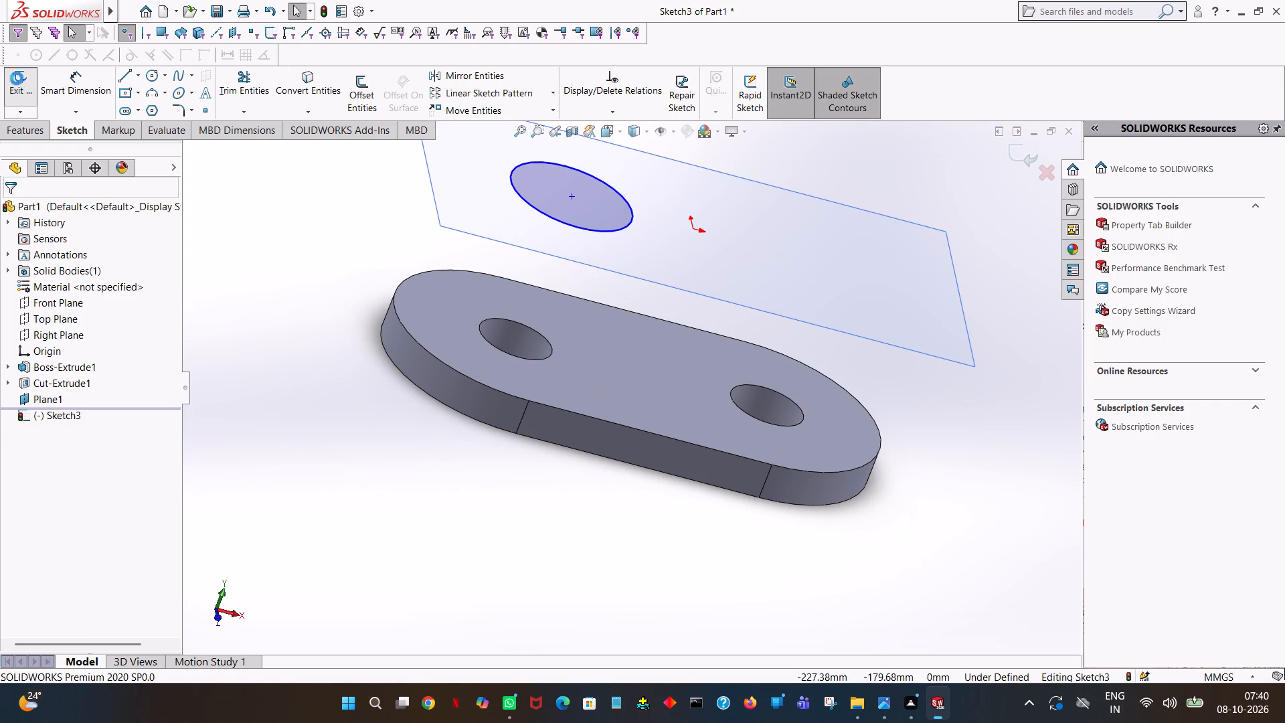
Open the sketch of the base plate's hole cut for editing and trim away the right hole's circle.
{"action": "double_click", "coordinate": [66, 382]}
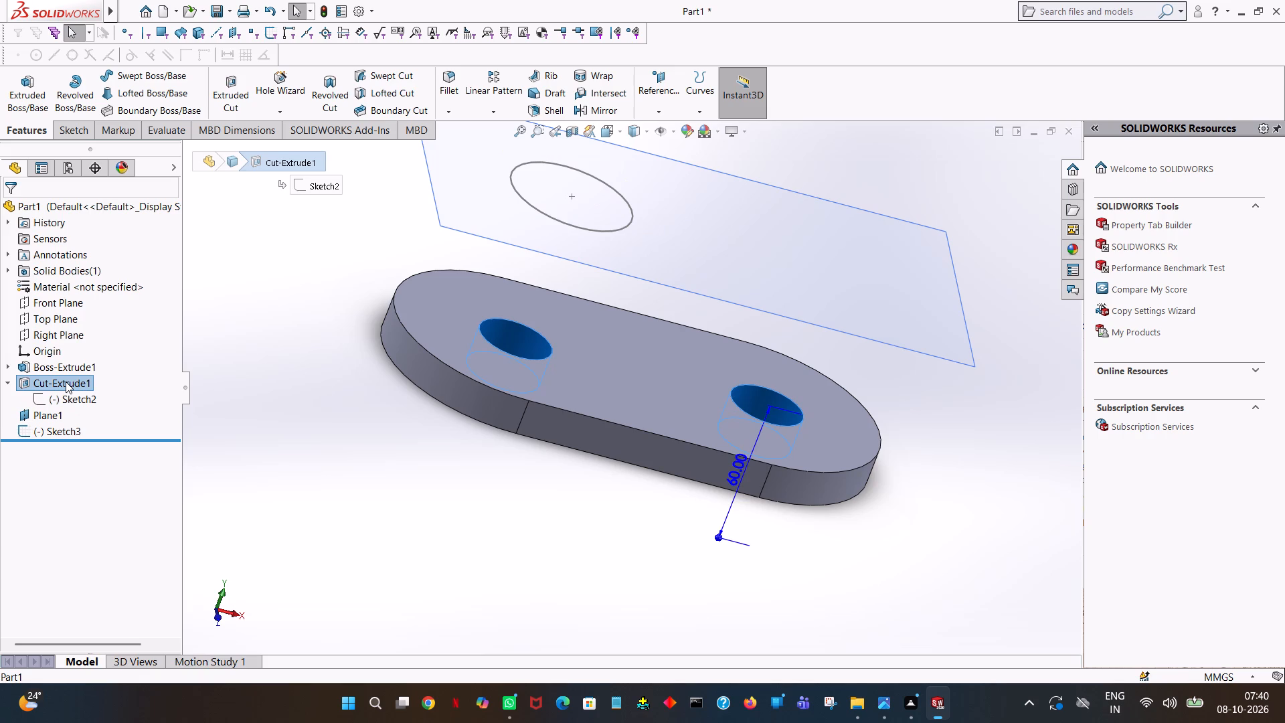
{"action": "right_click", "coordinate": [66, 382]}
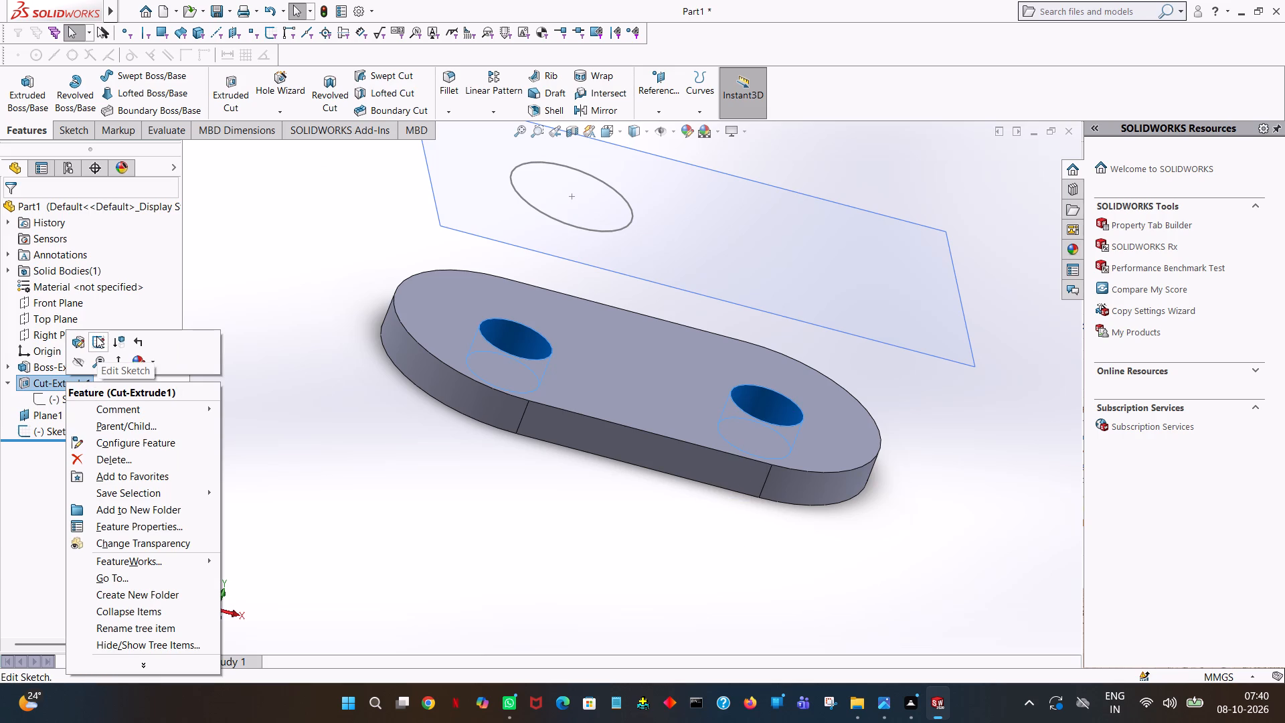
{"action": "left_click", "coordinate": [96, 336]}
{"action": "middle_click_drag", "start_coordinate": [812, 374], "coordinate": [769, 560]}
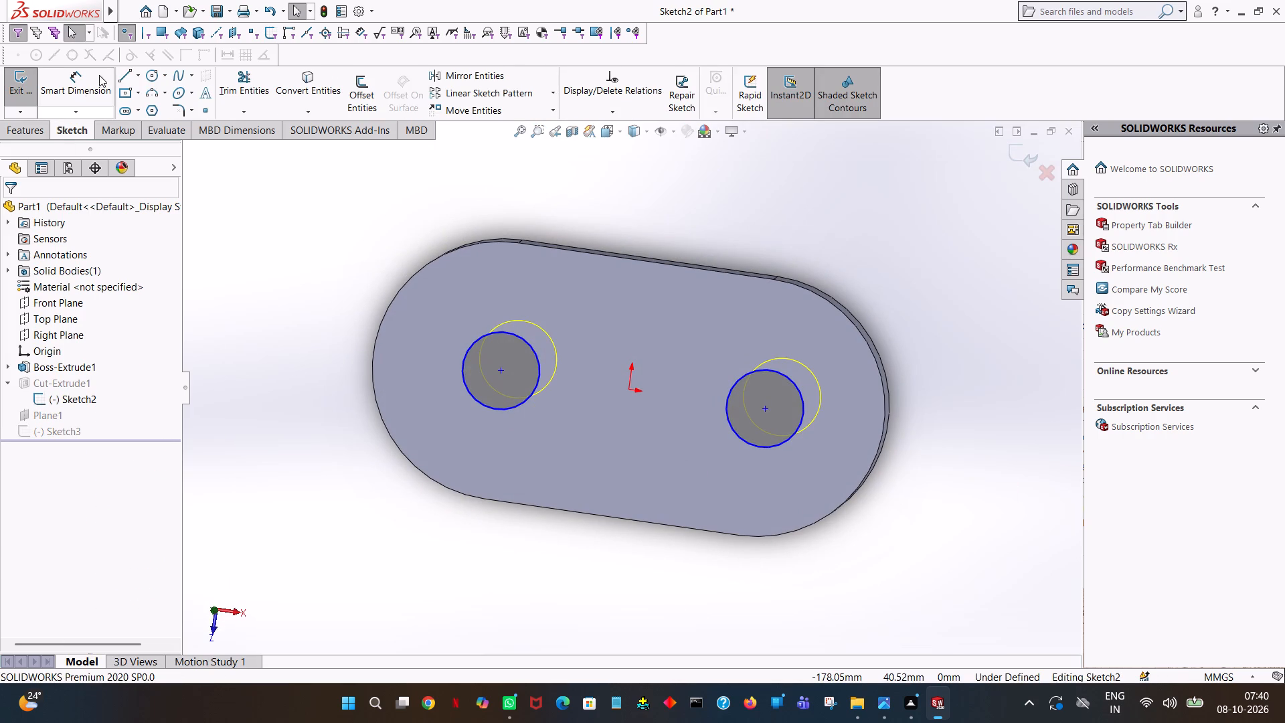
{"action": "left_click", "coordinate": [249, 84]}
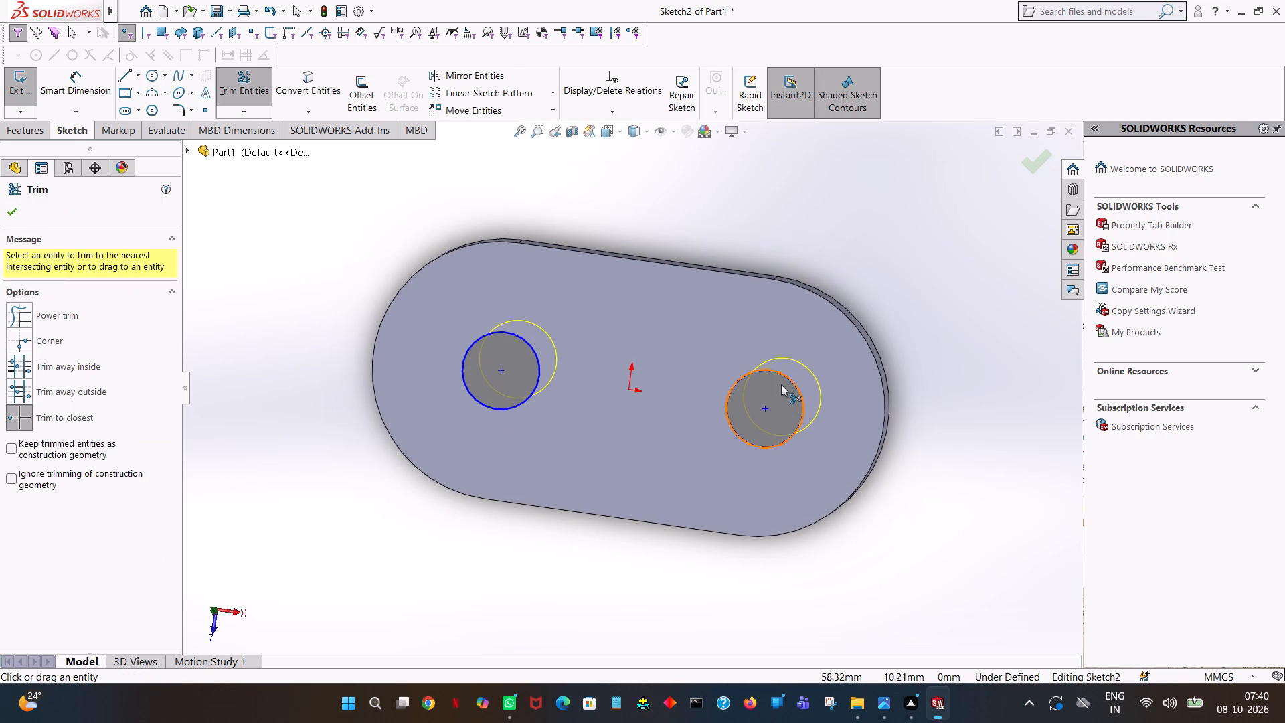
{"action": "left_click", "coordinate": [782, 375]}
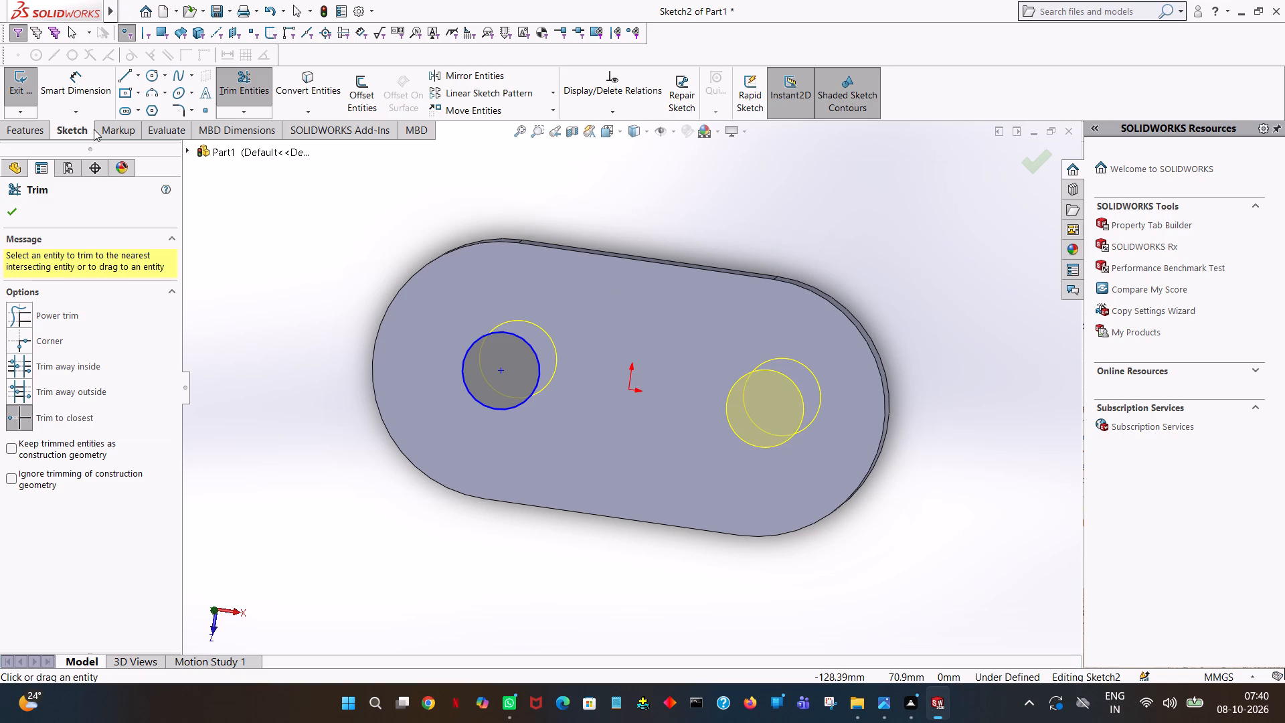
Draw a 100 mm vertical line across the plate, joining the ends of the two straight edges at the right-hand arc.
{"action": "left_click", "coordinate": [124, 76]}
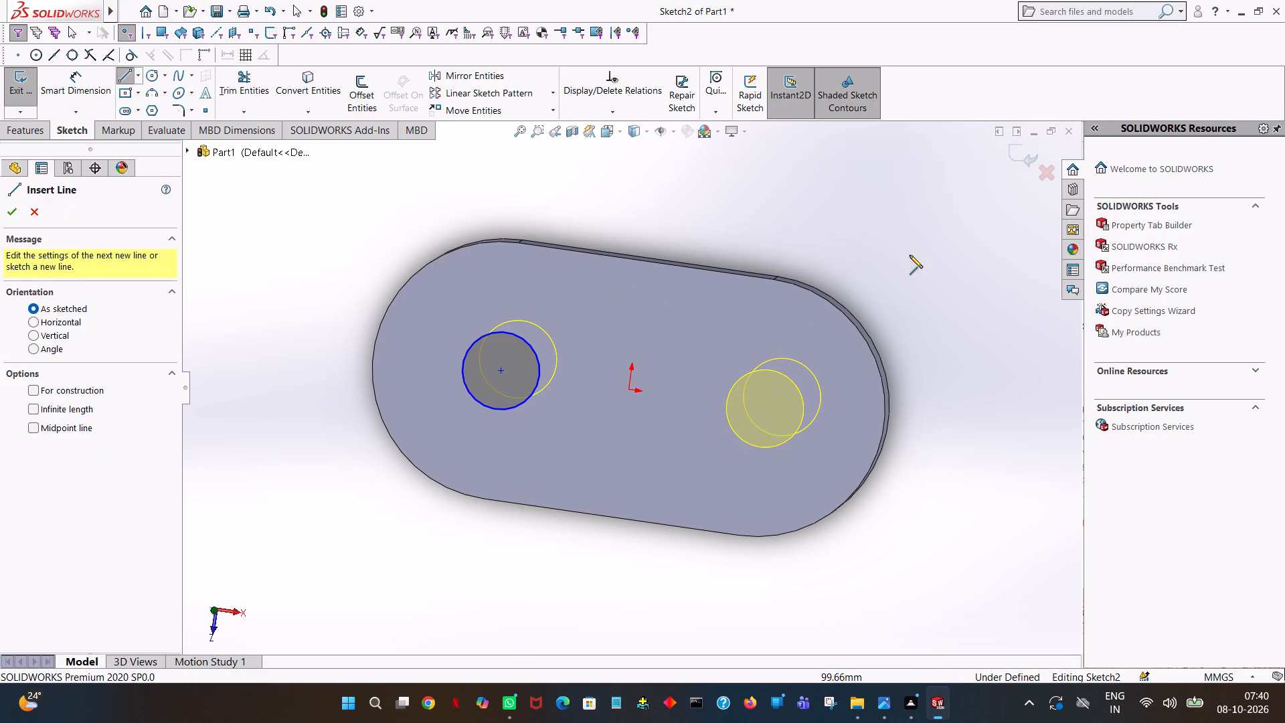
{"action": "left_click", "coordinate": [771, 279]}
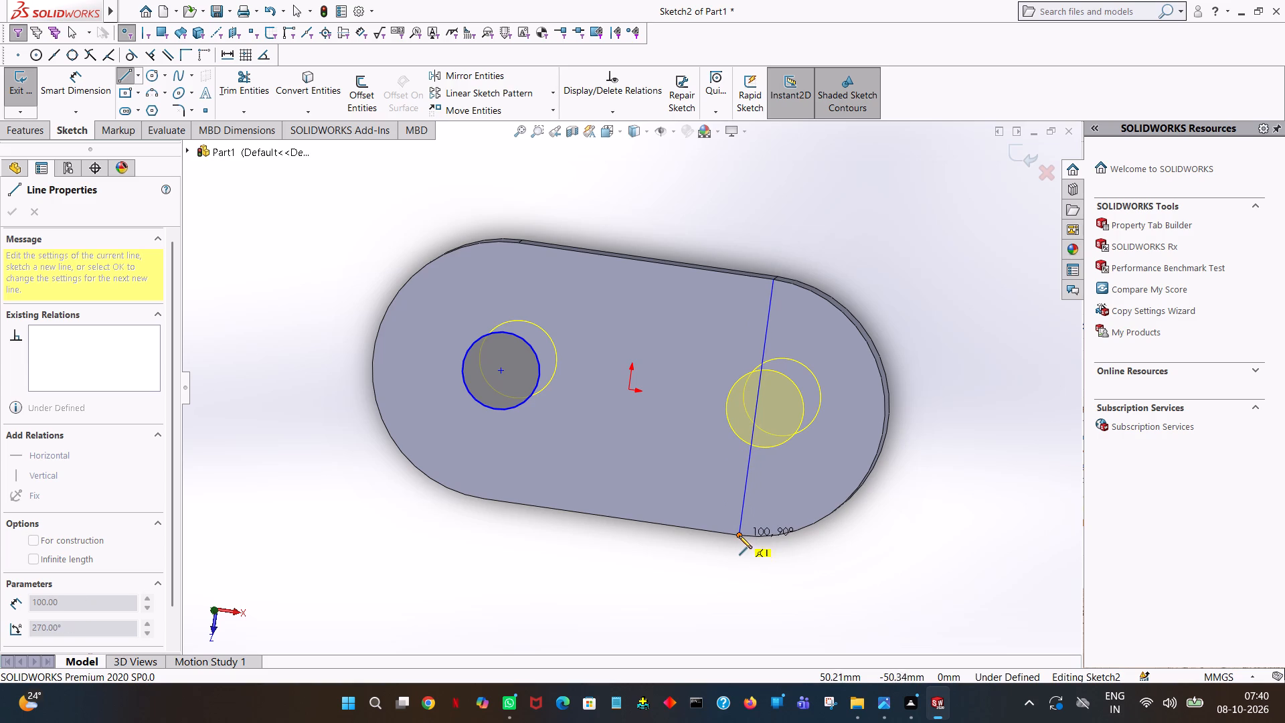
{"action": "left_click", "coordinate": [739, 536]}
{"action": "right_click", "coordinate": [739, 536]}
{"action": "left_click", "coordinate": [797, 541]}
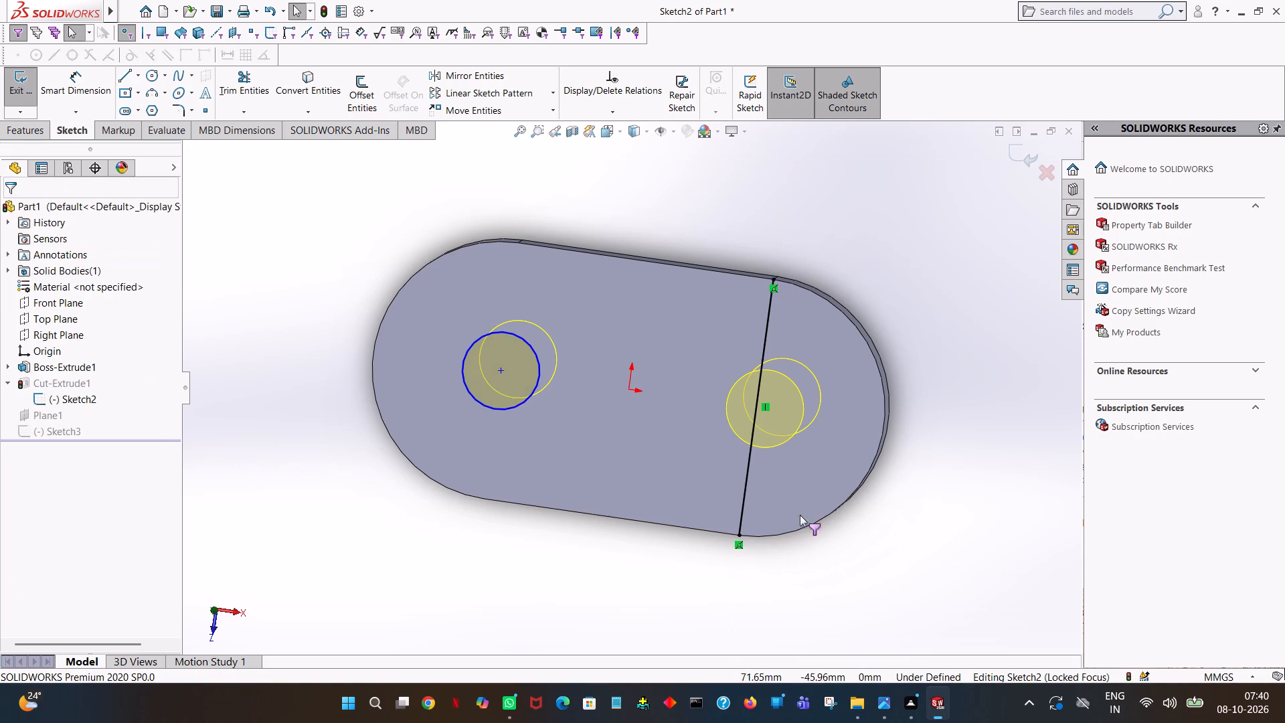
Draw a circle of radius 15 mm centred on the vertical line's midpoint, 50 mm right of the origin.
{"action": "left_click", "coordinate": [156, 76]}
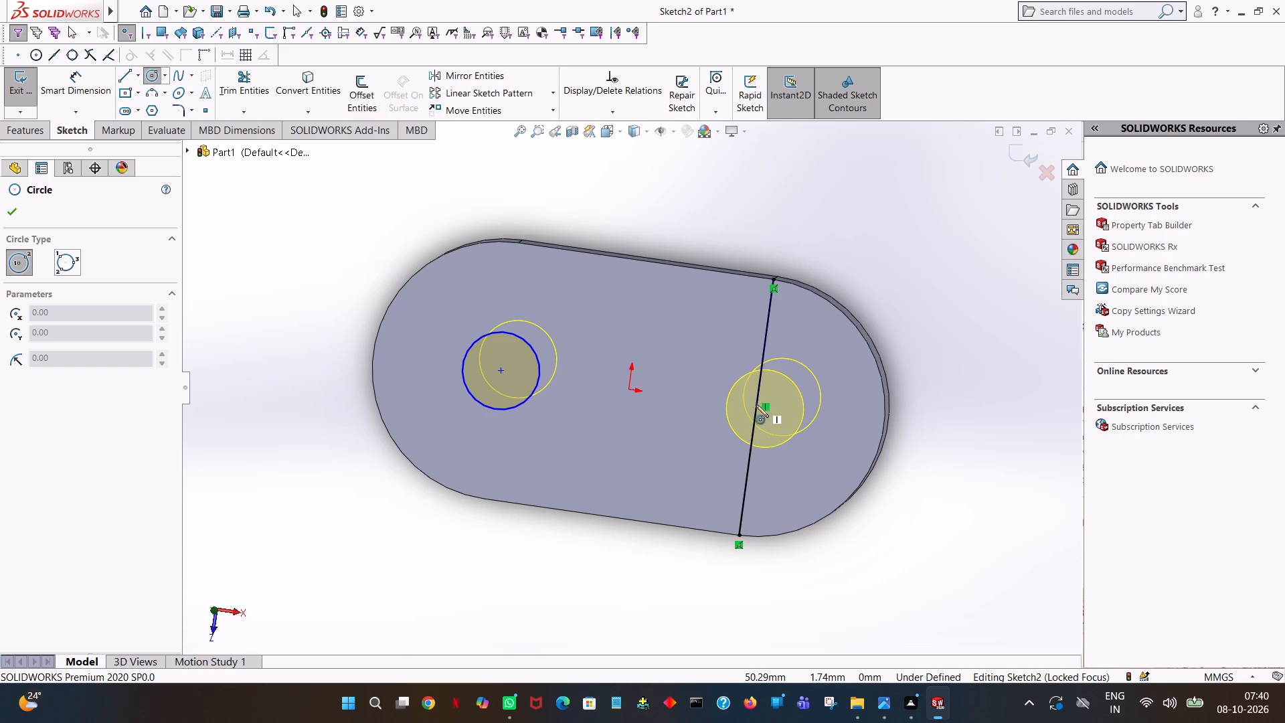
{"action": "middle_click_drag", "start_coordinate": [840, 413], "coordinate": [840, 358]}
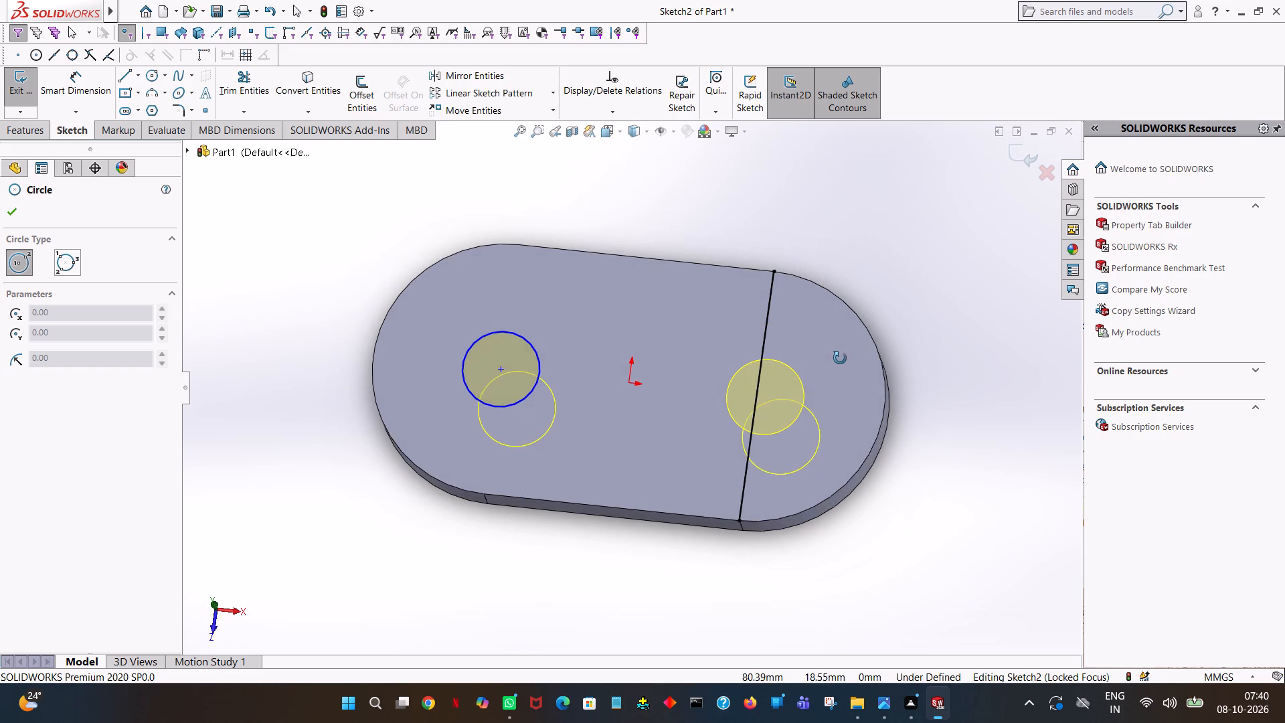
{"action": "middle_click_drag", "start_coordinate": [840, 358], "coordinate": [856, 418]}
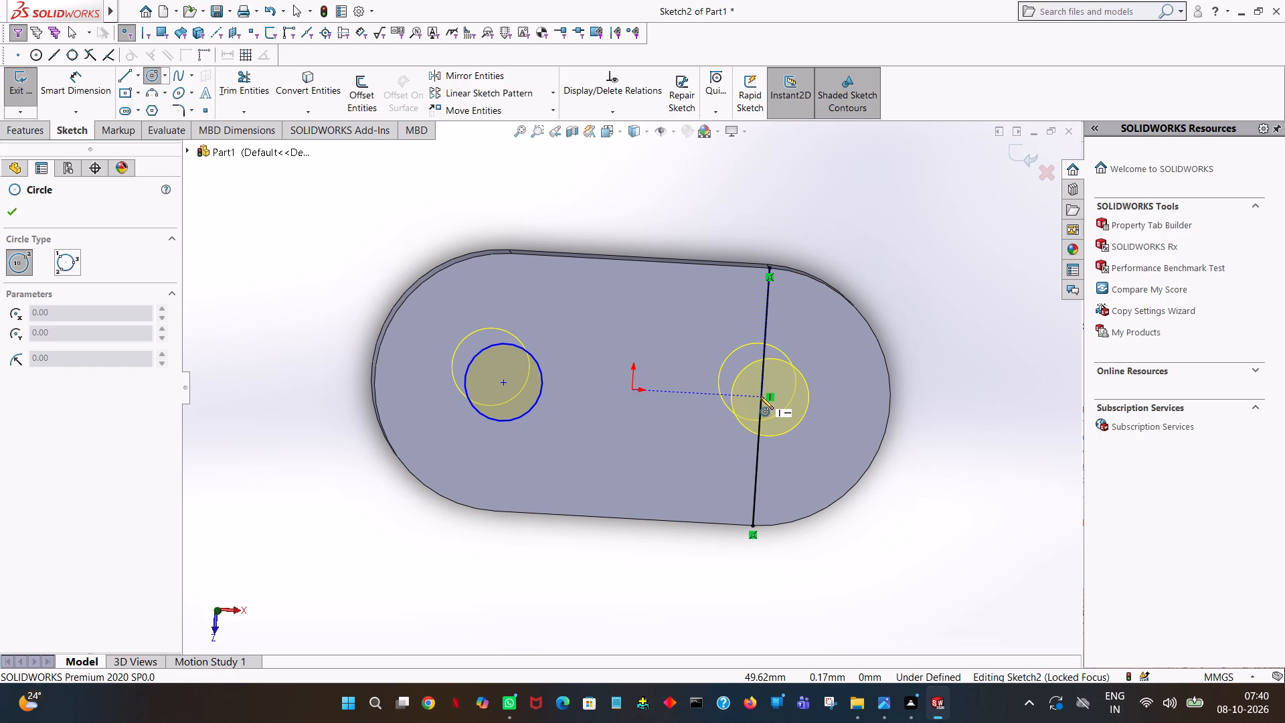
{"action": "left_click", "coordinate": [760, 396]}
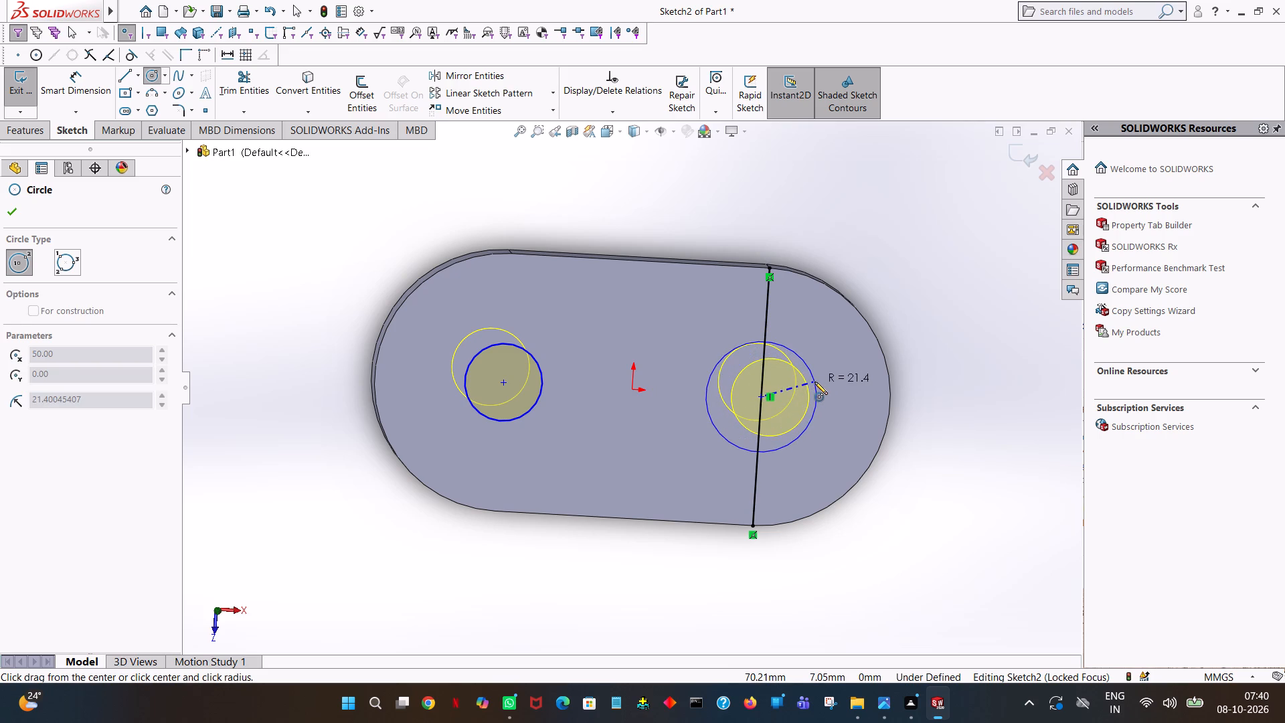
{"action": "left_click", "coordinate": [815, 382]}
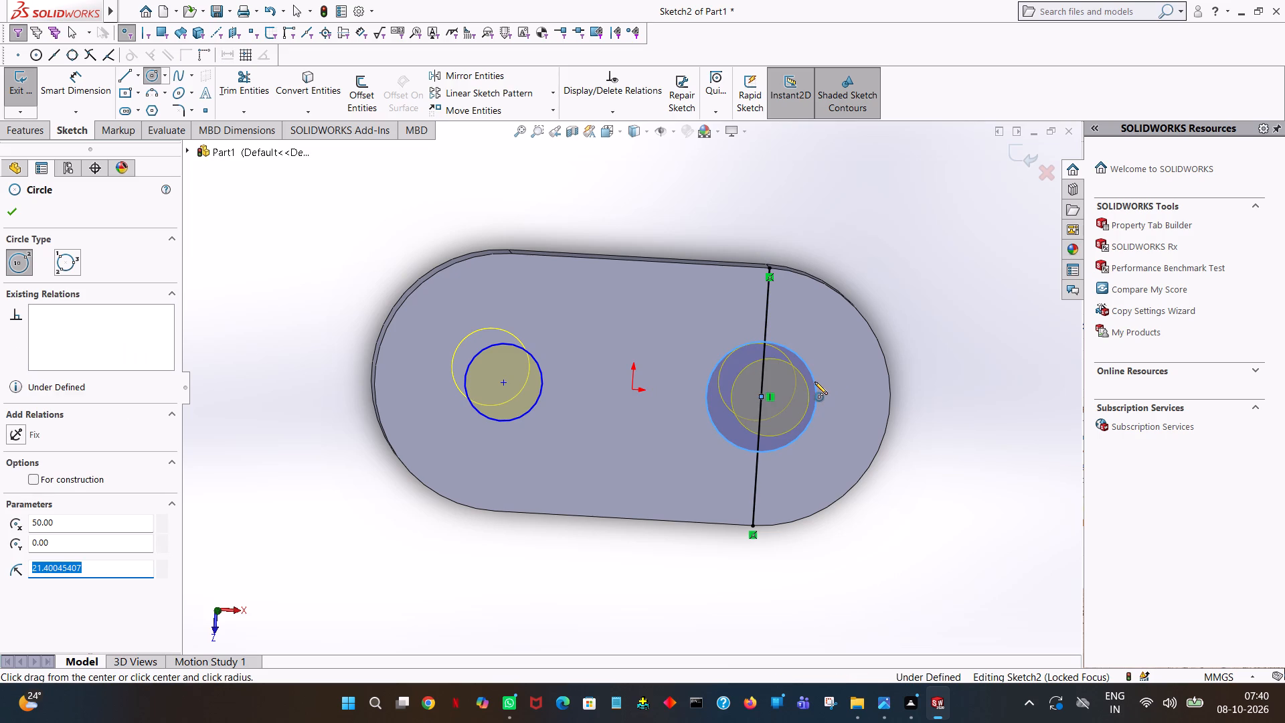
{"action": "type", "text": "15"}
{"action": "key", "text": "Return"}
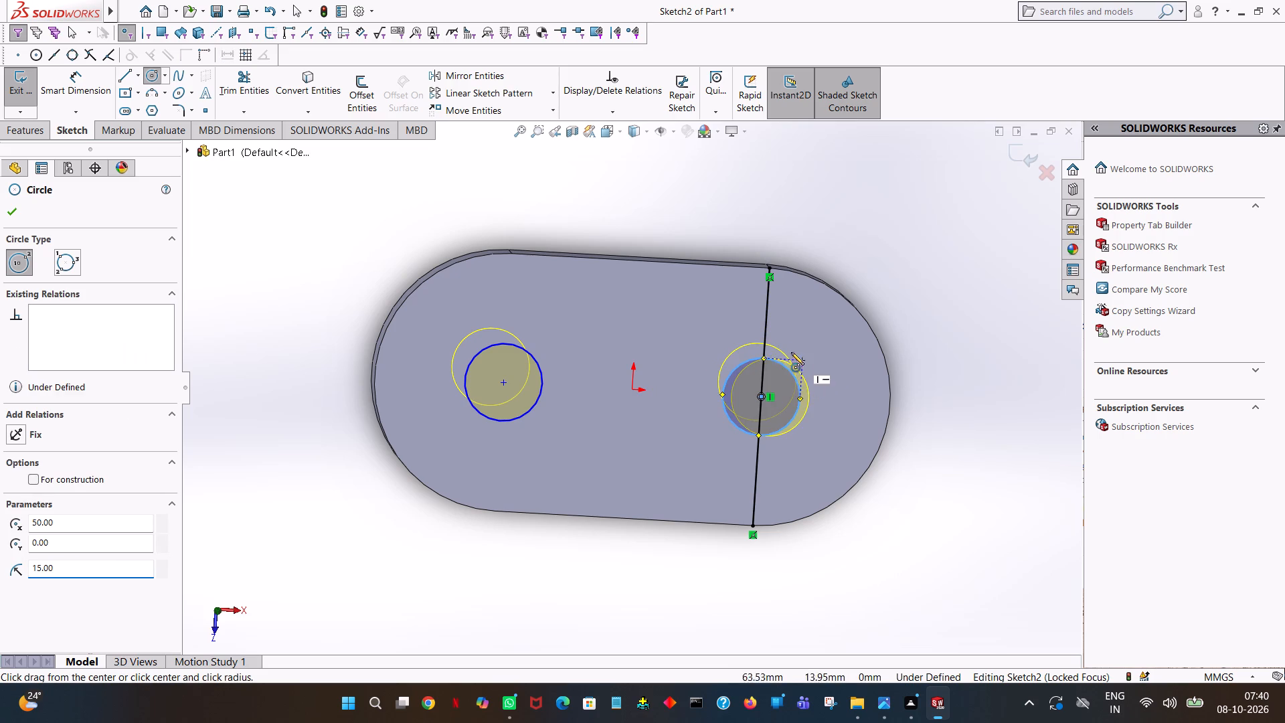
{"action": "middle_click_drag", "start_coordinate": [802, 337], "coordinate": [786, 320]}
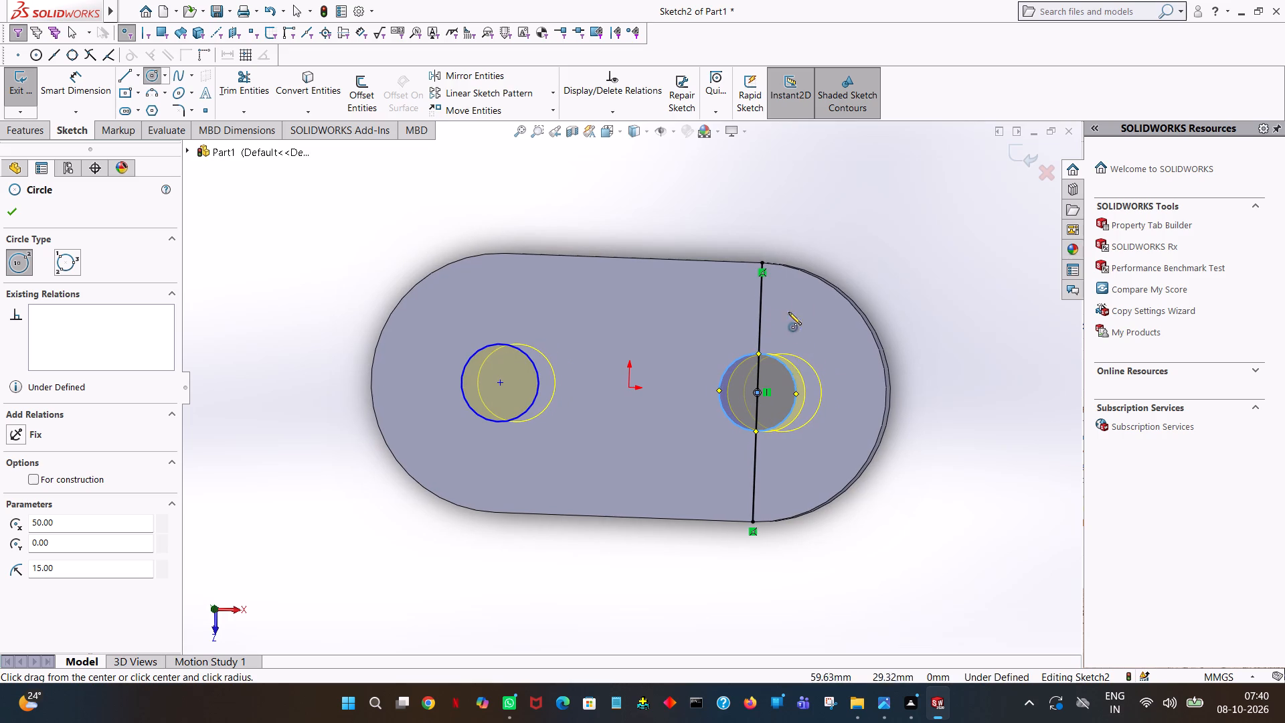
{"action": "left_click", "coordinate": [10, 208]}
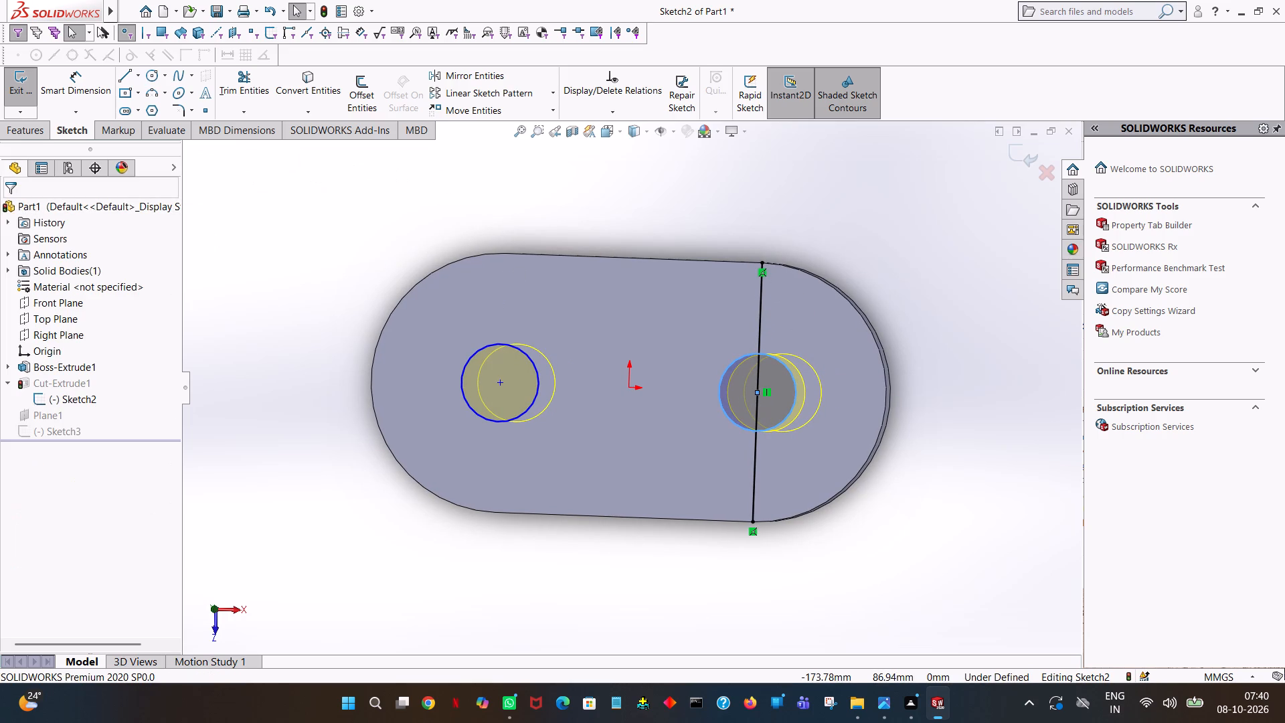
Try to exit the hole sketch, and check it for Cut Extrude usage with Check Sketch for Feature and Repair Sketch.
{"action": "left_click", "coordinate": [35, 135]}
{"action": "left_click", "coordinate": [61, 129]}
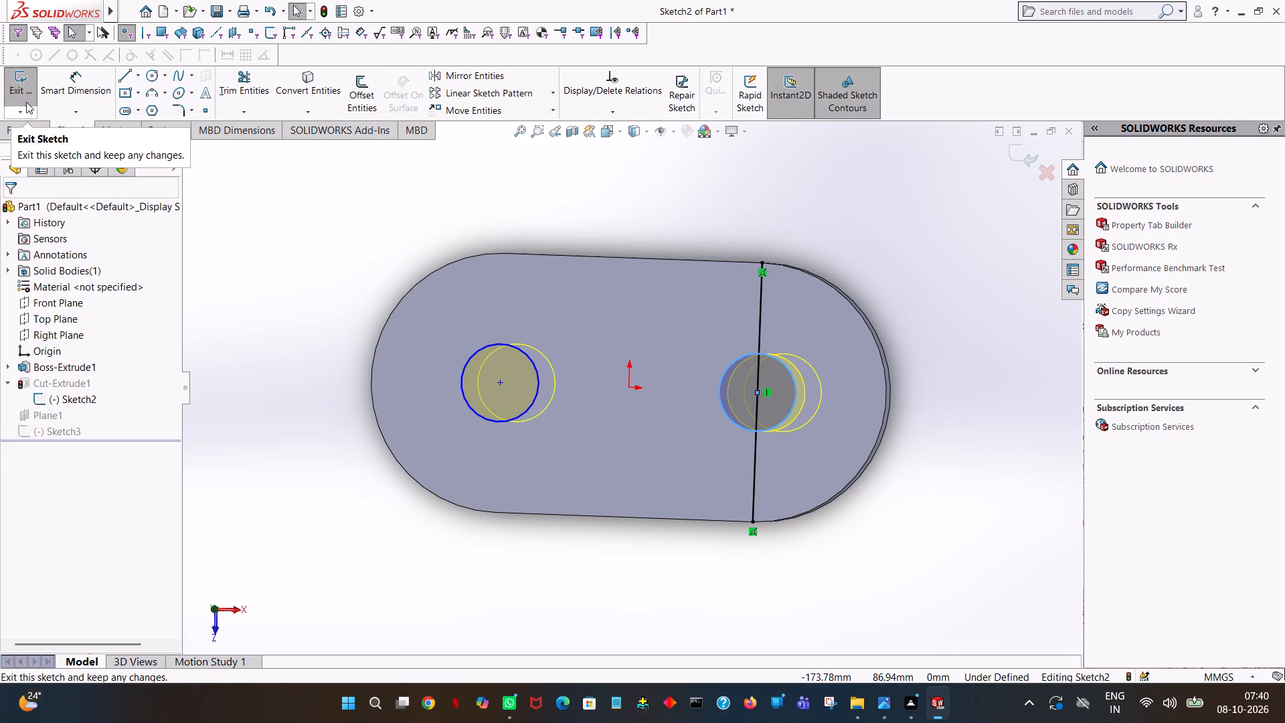
{"action": "left_click", "coordinate": [24, 92]}
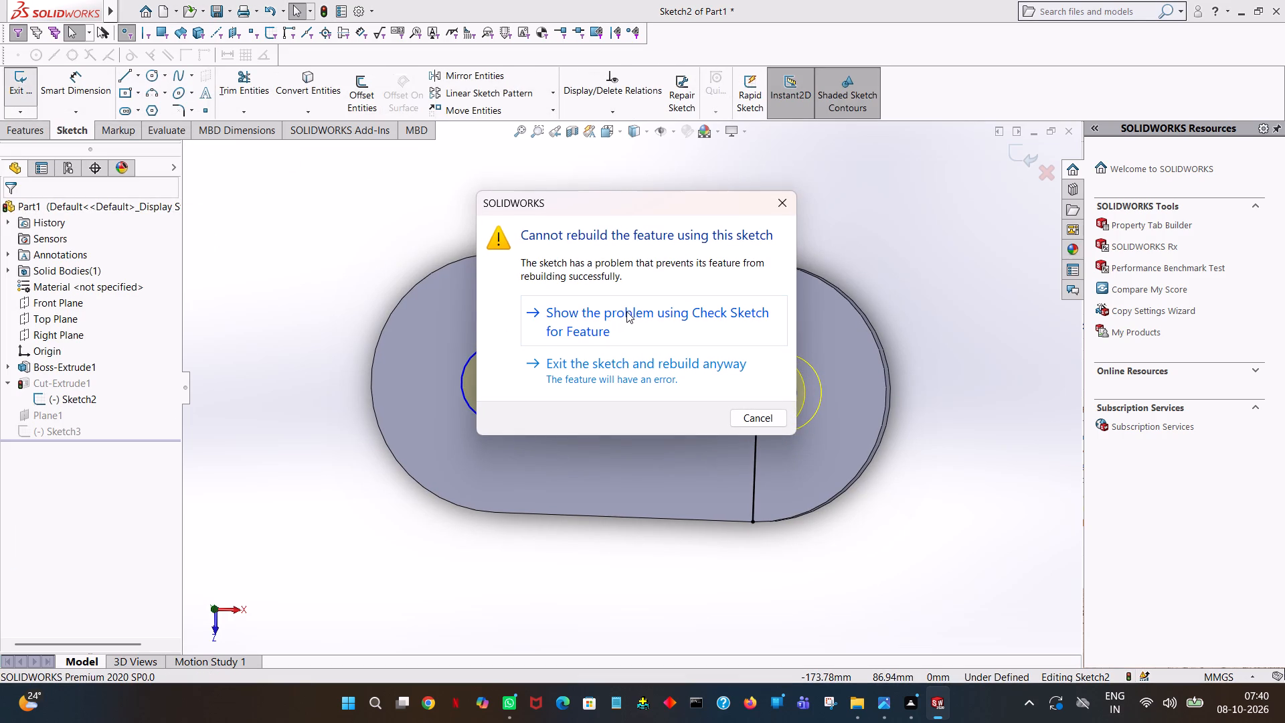
{"action": "left_click", "coordinate": [656, 323]}
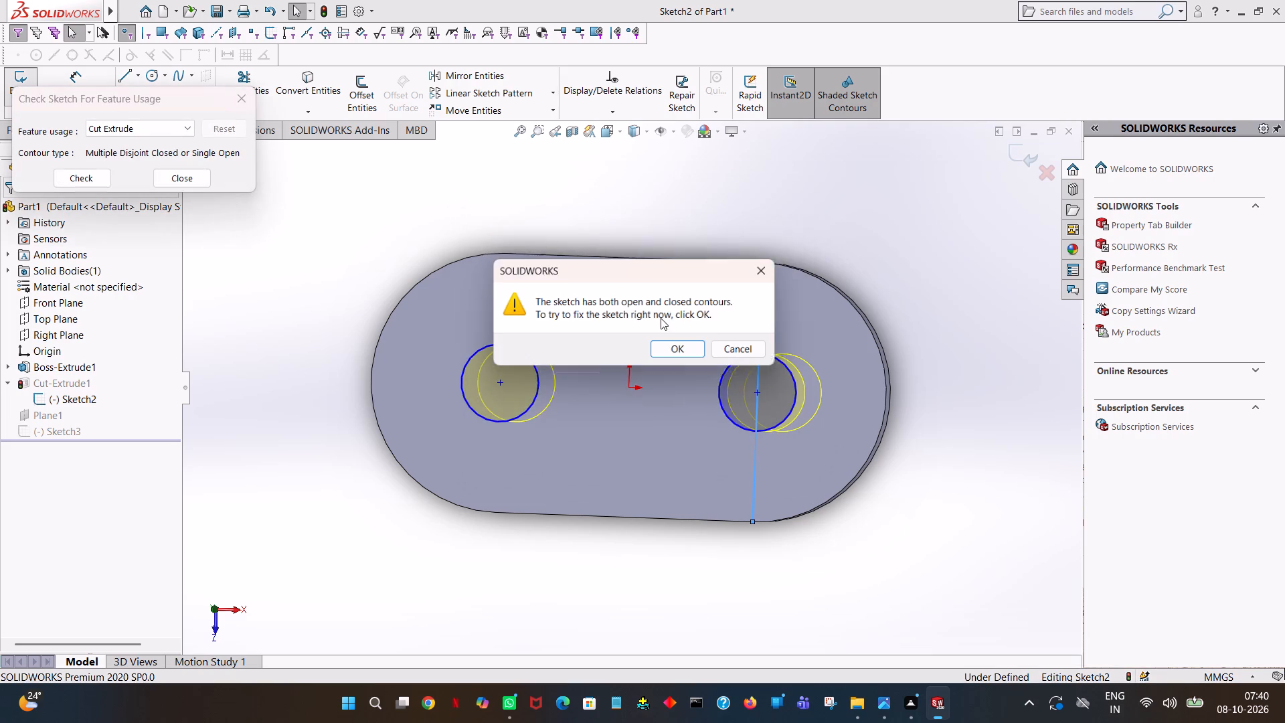
{"action": "left_click", "coordinate": [675, 357]}
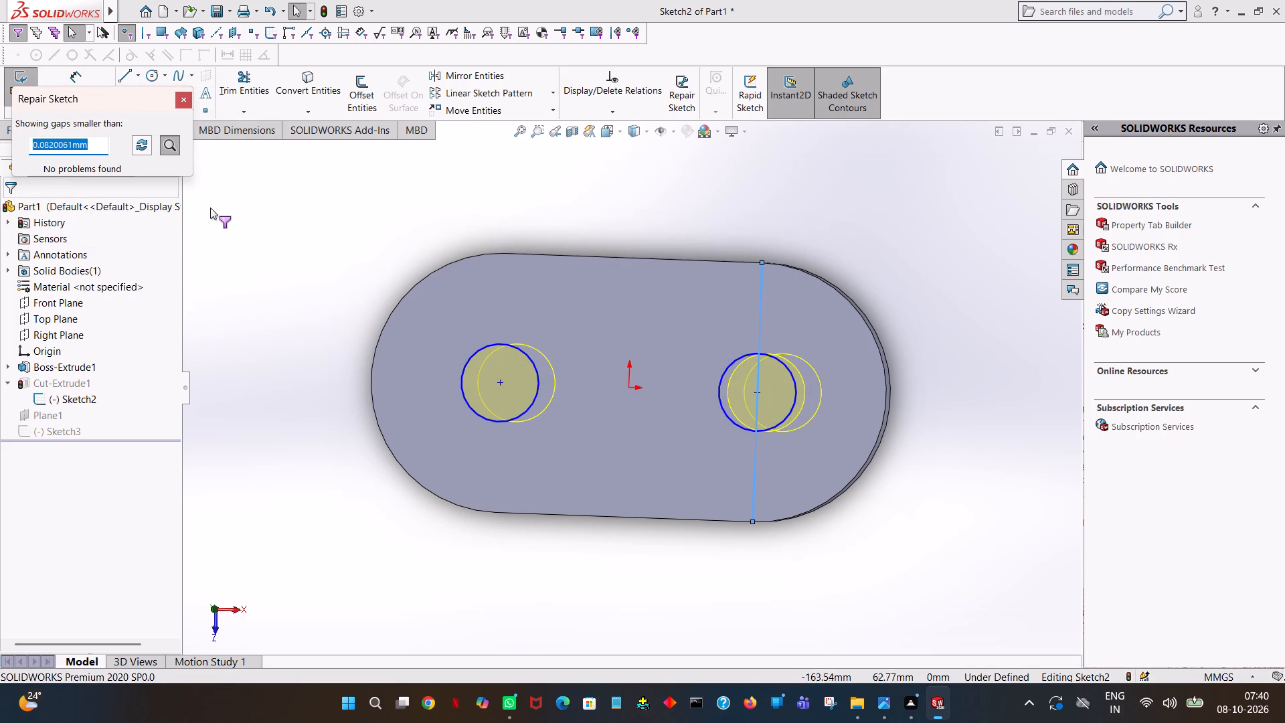
{"action": "middle_click_drag", "start_coordinate": [377, 226], "coordinate": [379, 226]}
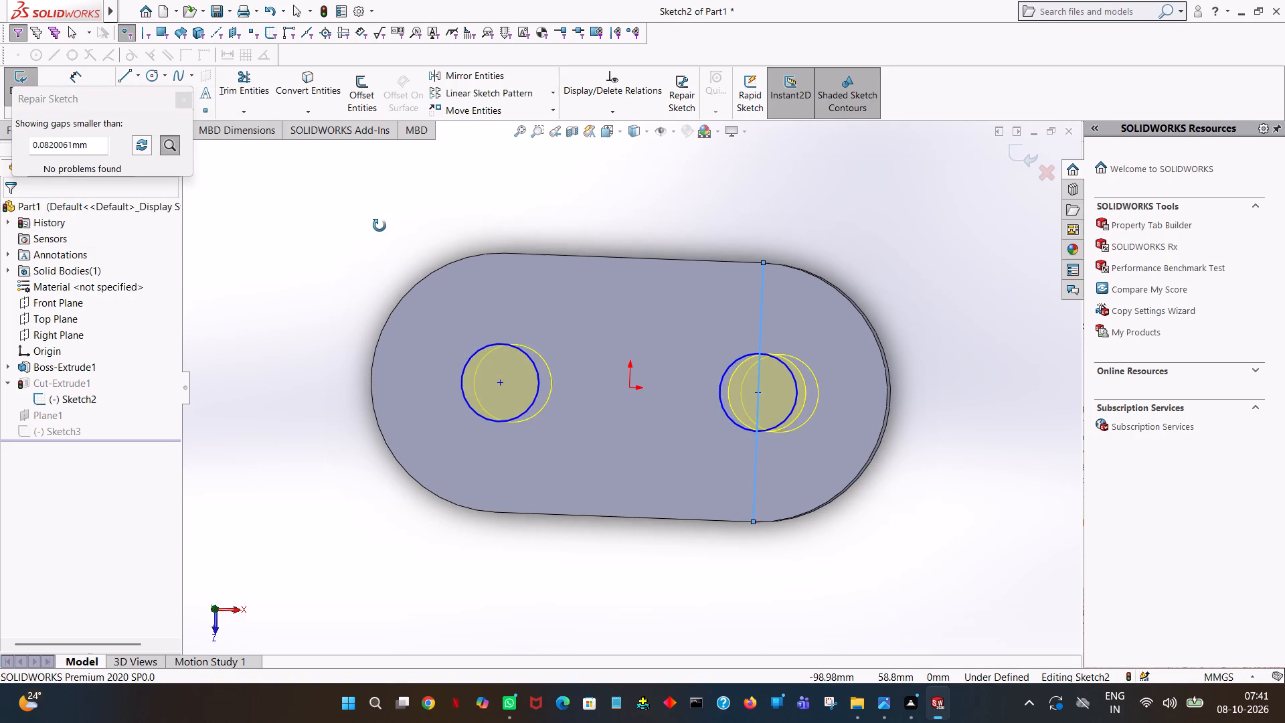
{"action": "middle_click_drag", "start_coordinate": [379, 226], "coordinate": [384, 231]}
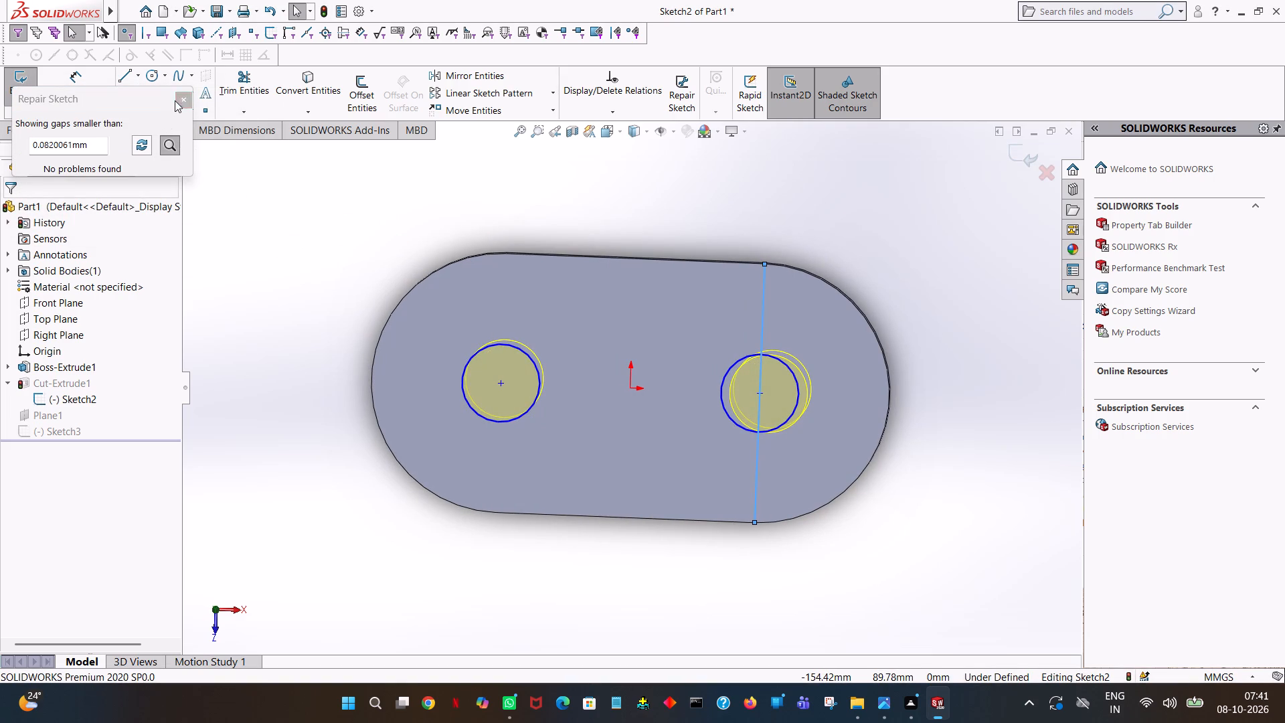
{"action": "left_click", "coordinate": [178, 97]}
{"action": "left_click", "coordinate": [324, 178]}
{"action": "middle_click_drag", "start_coordinate": [331, 179], "coordinate": [347, 174]}
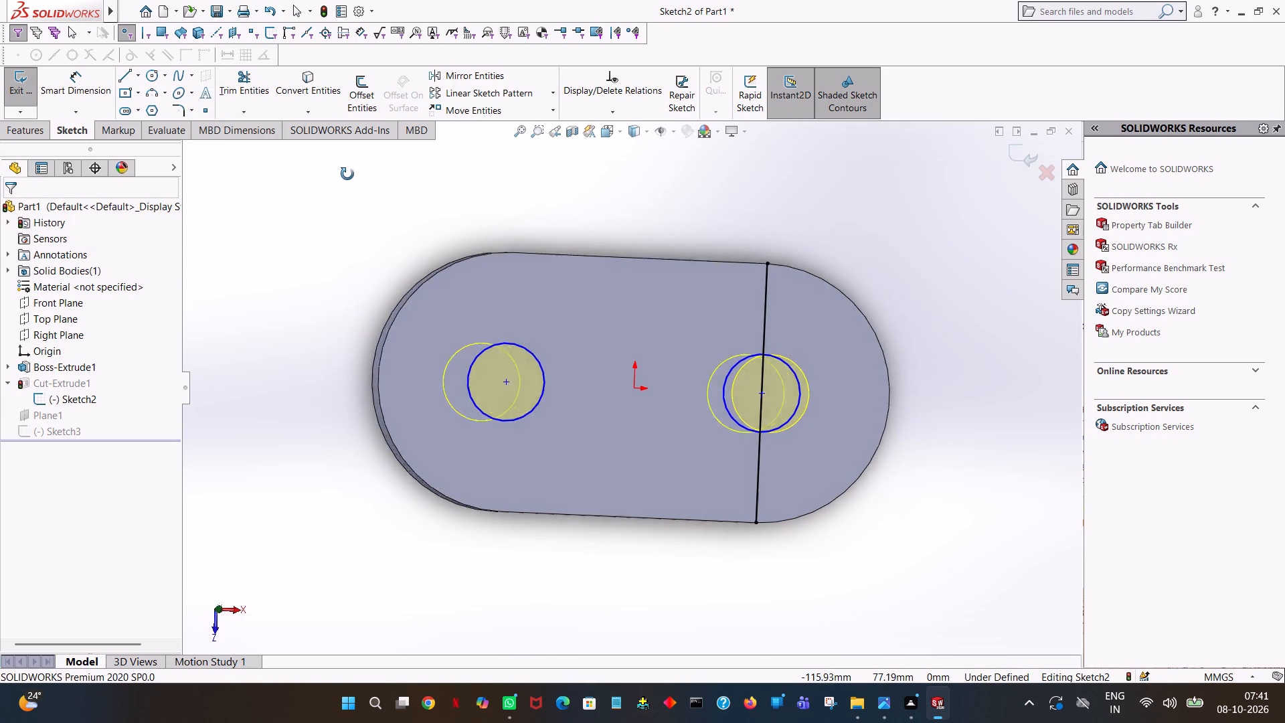
{"action": "middle_click_drag", "start_coordinate": [347, 174], "coordinate": [325, 173]}
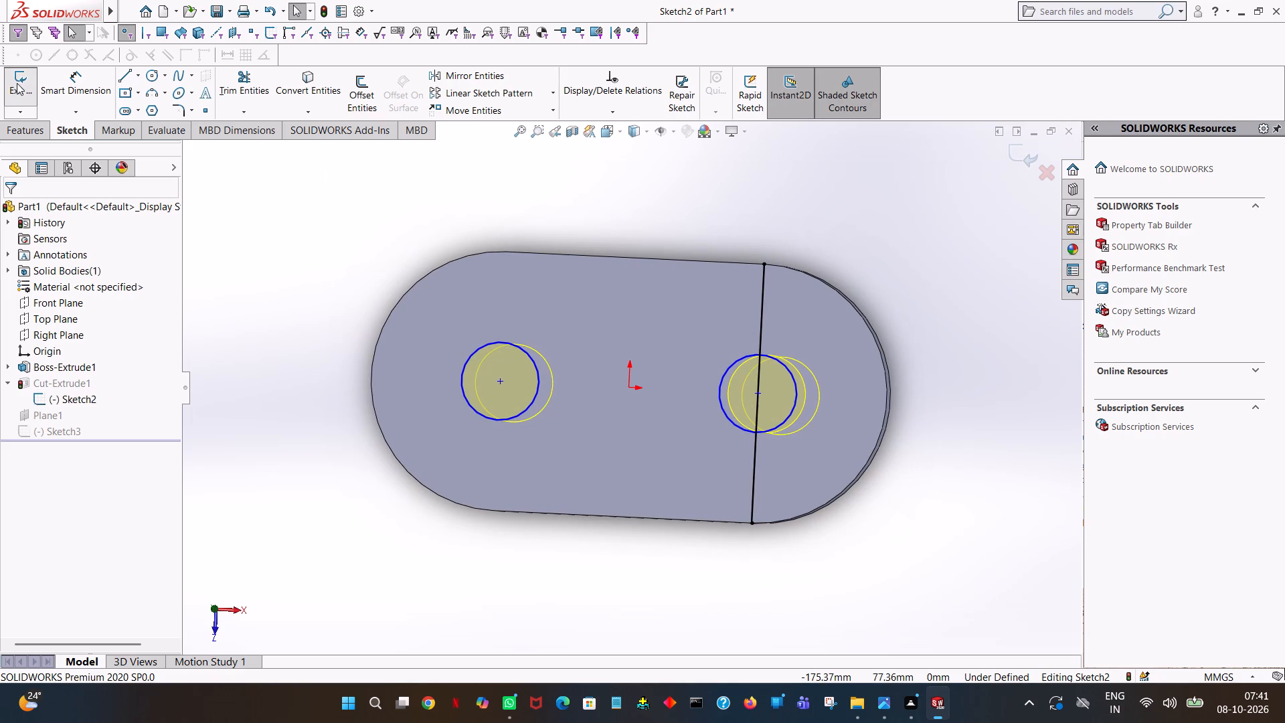
Exit the hole sketch with the rebuild-anyway option, continue with the error ignored, and close the error report.
{"action": "left_click", "coordinate": [17, 83]}
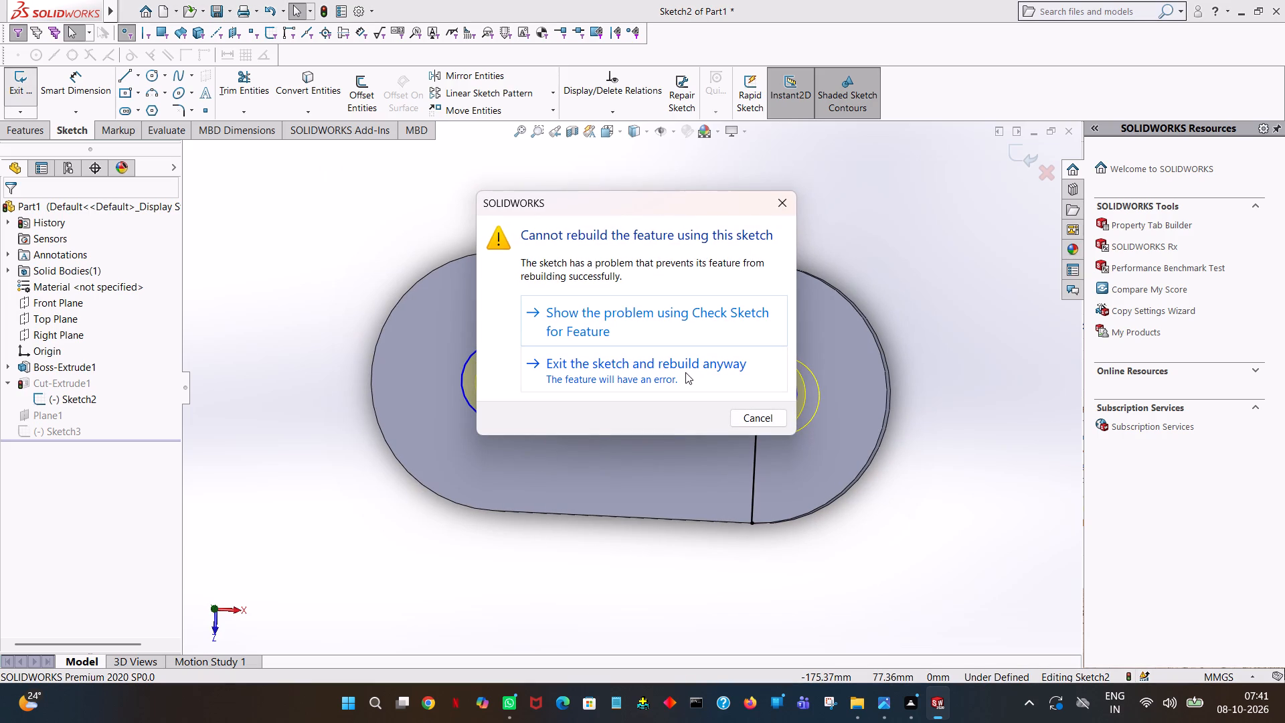
{"action": "left_click", "coordinate": [685, 372]}
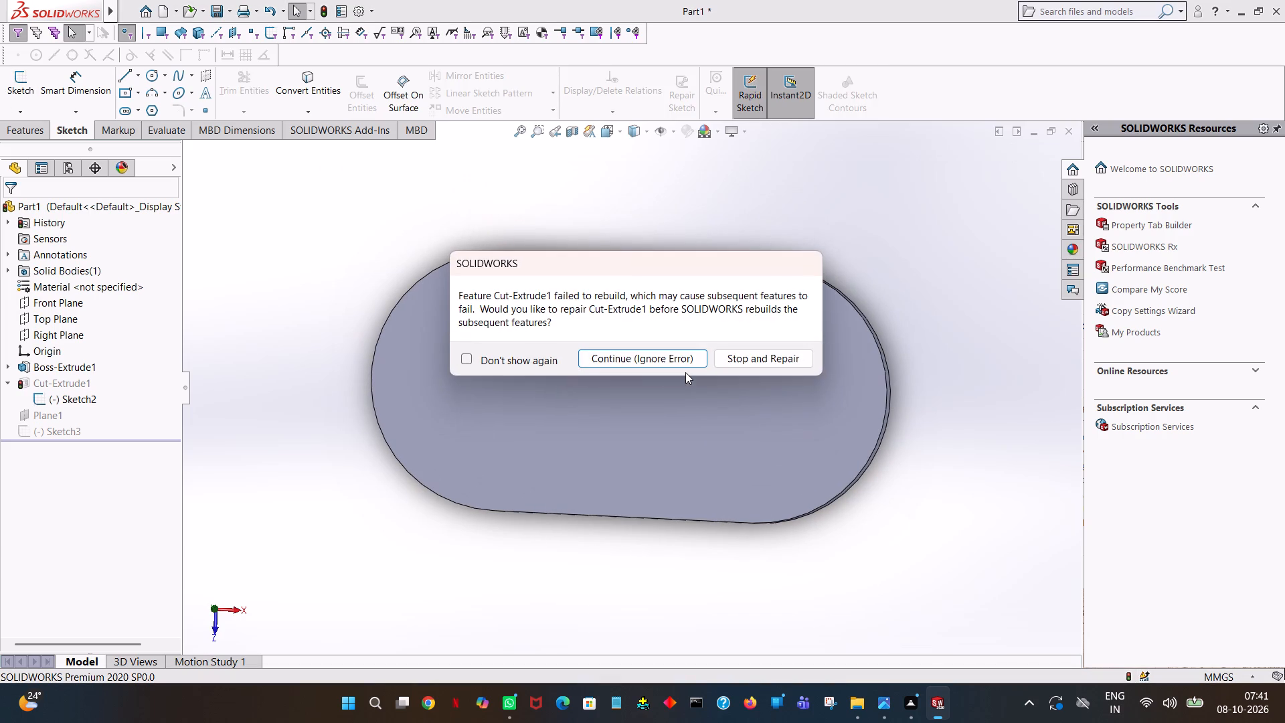
{"action": "left_click", "coordinate": [688, 359]}
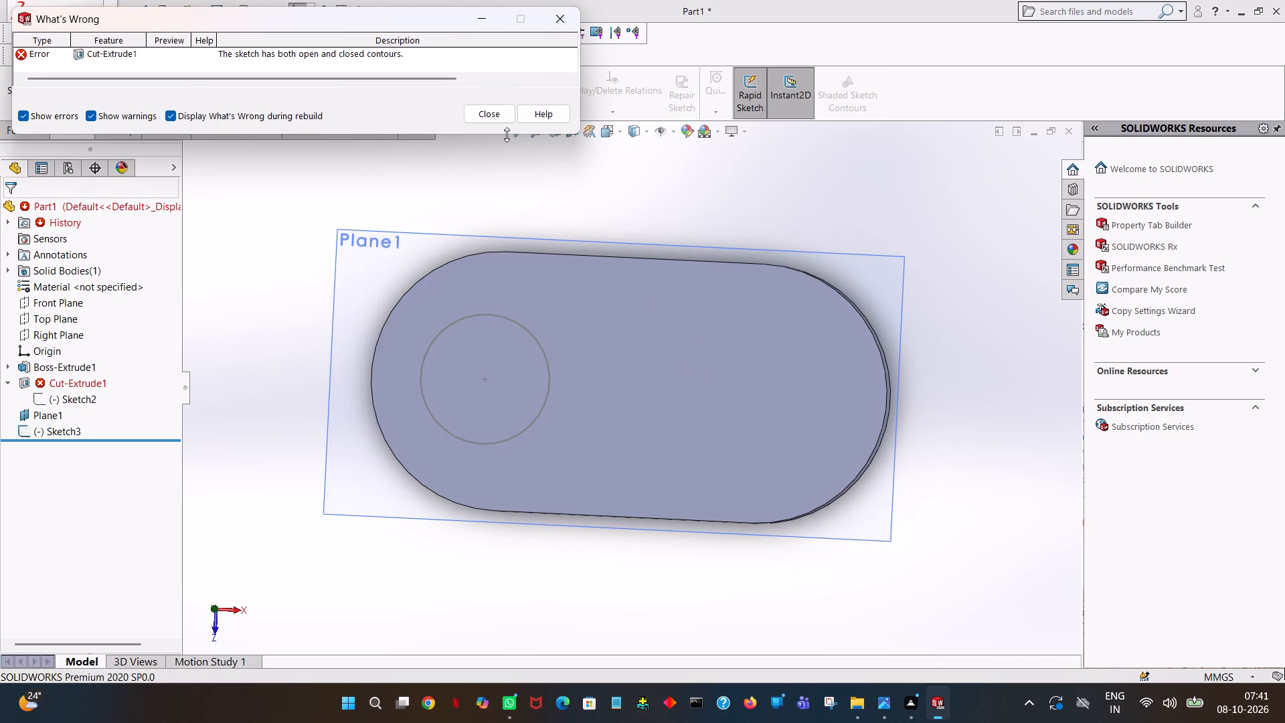
{"action": "left_click", "coordinate": [497, 113]}
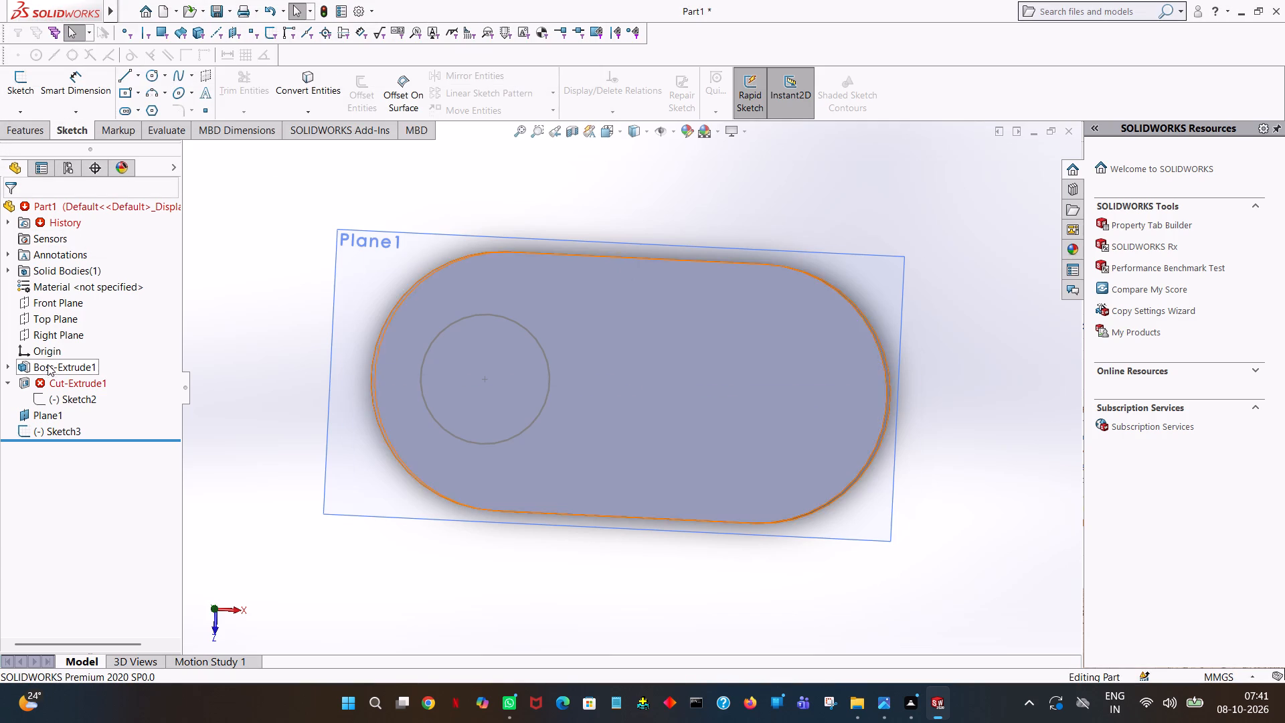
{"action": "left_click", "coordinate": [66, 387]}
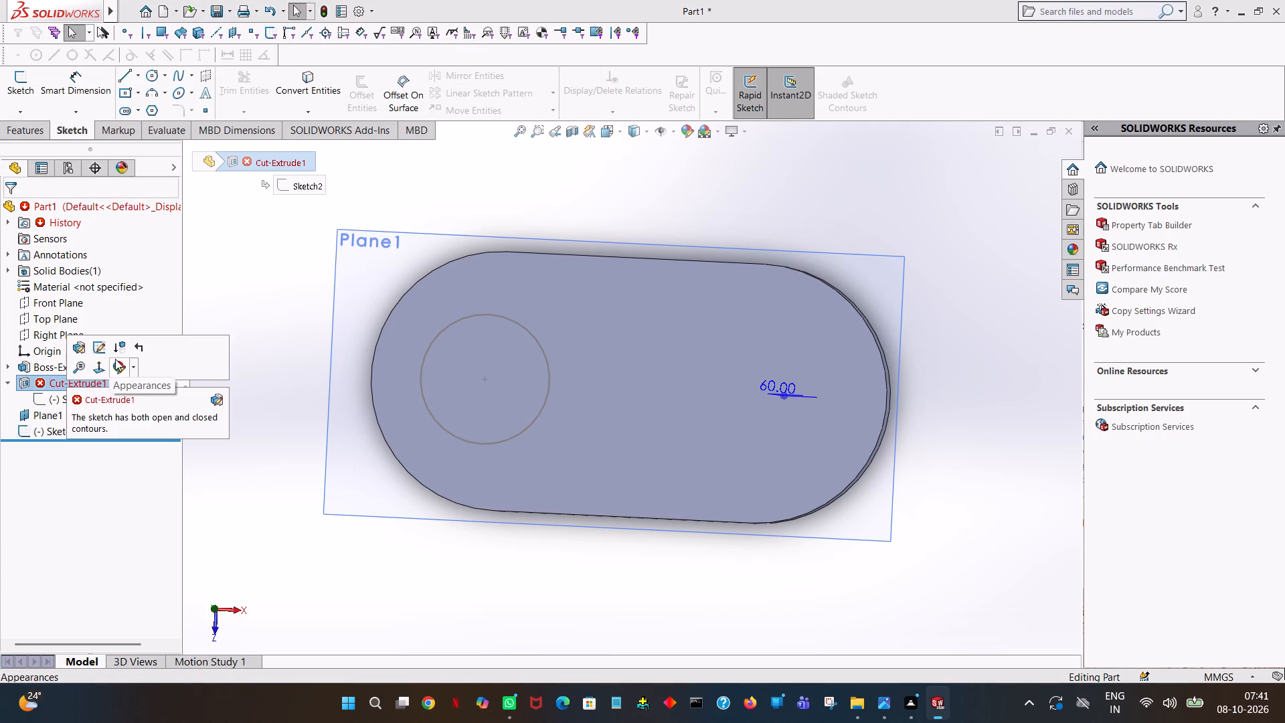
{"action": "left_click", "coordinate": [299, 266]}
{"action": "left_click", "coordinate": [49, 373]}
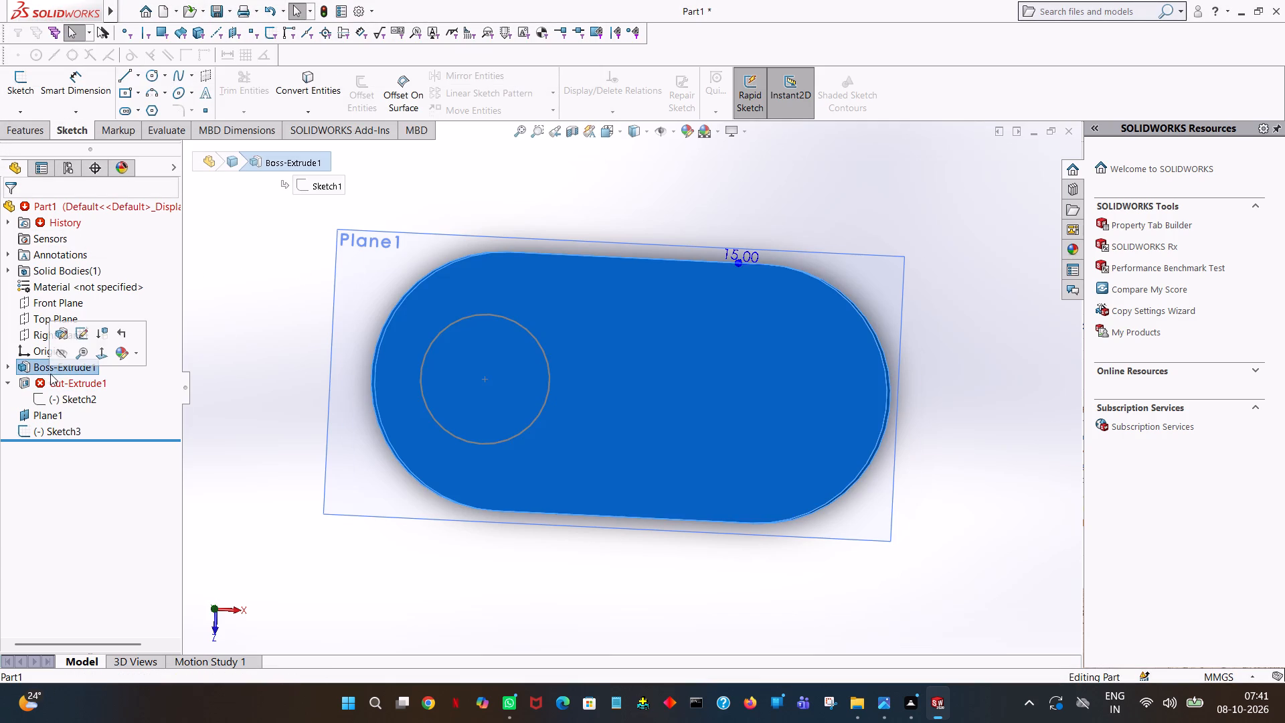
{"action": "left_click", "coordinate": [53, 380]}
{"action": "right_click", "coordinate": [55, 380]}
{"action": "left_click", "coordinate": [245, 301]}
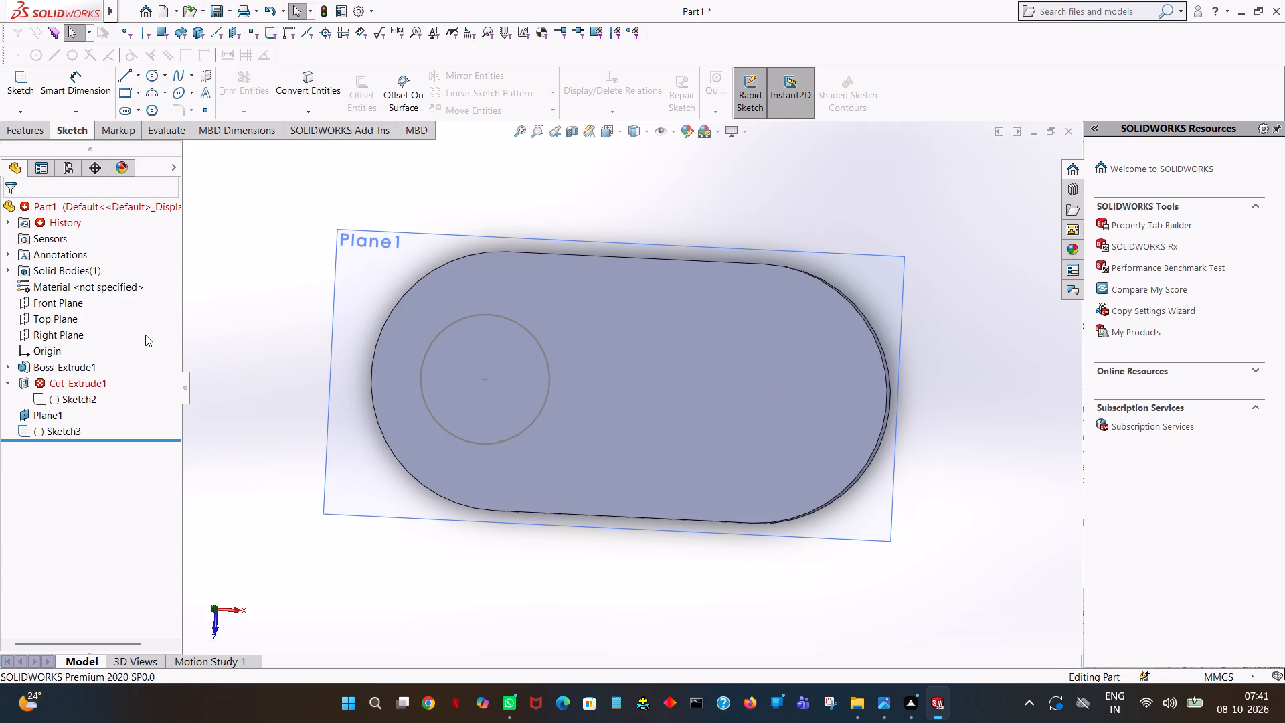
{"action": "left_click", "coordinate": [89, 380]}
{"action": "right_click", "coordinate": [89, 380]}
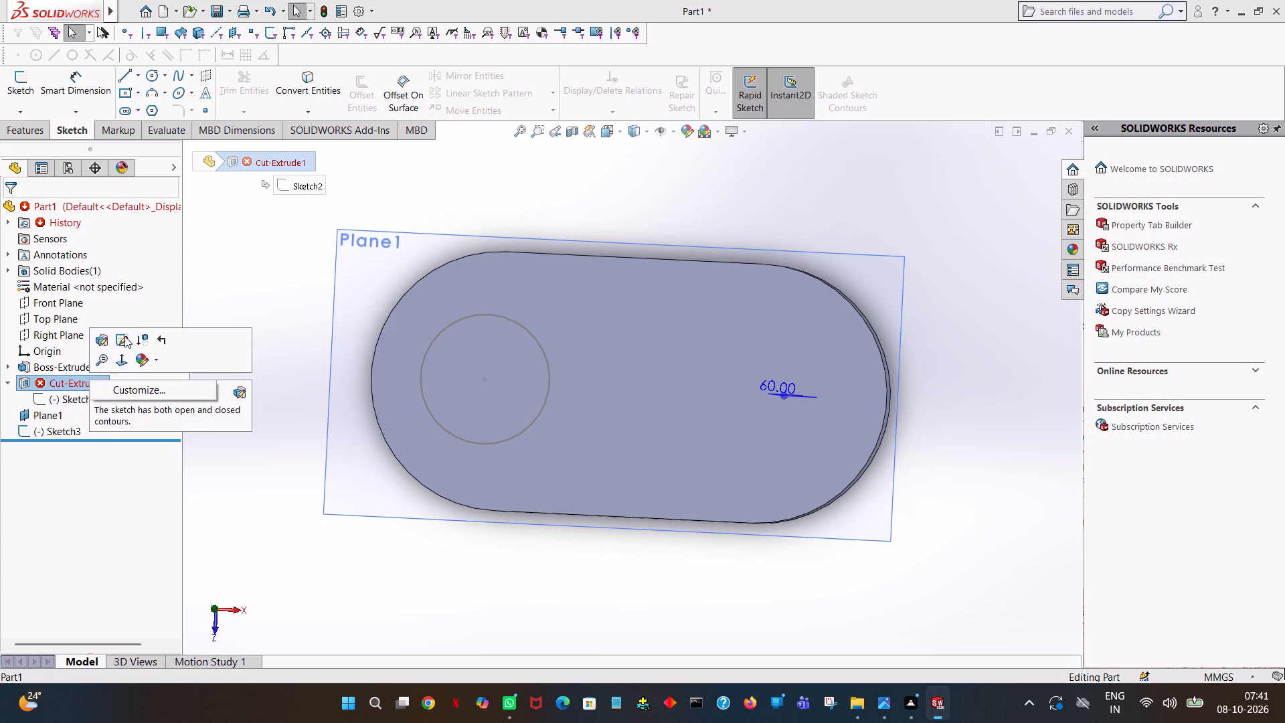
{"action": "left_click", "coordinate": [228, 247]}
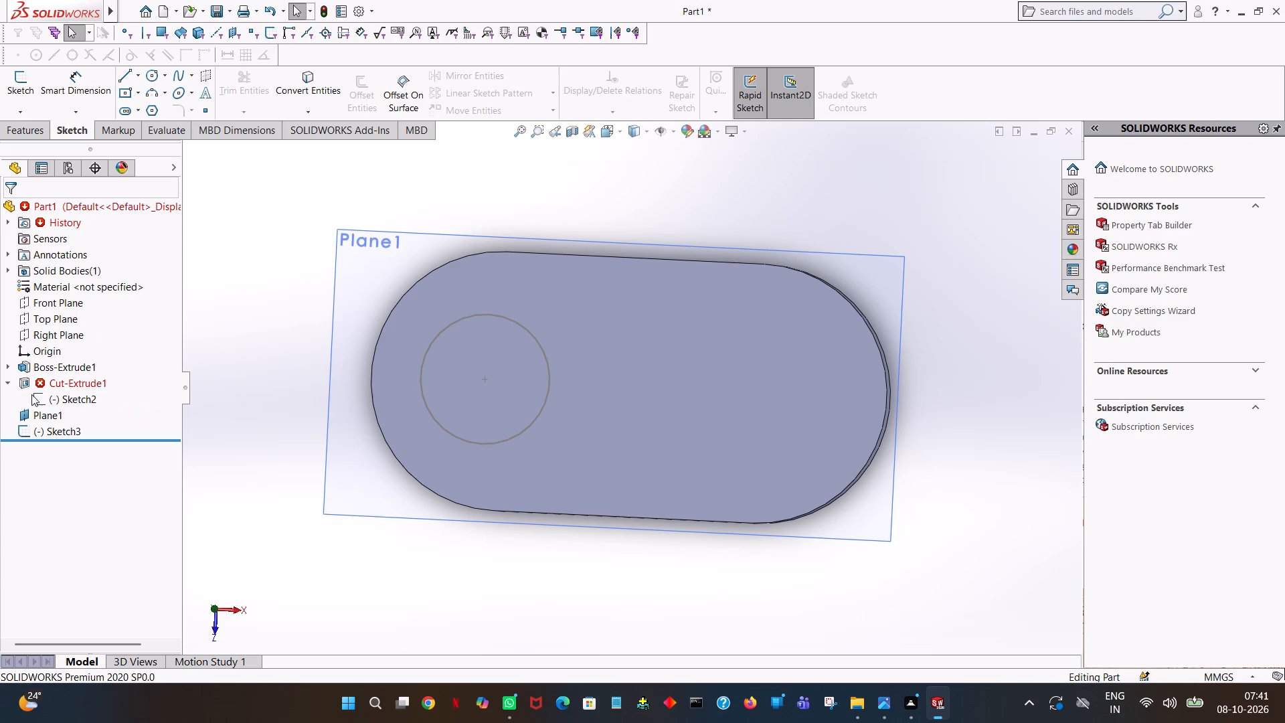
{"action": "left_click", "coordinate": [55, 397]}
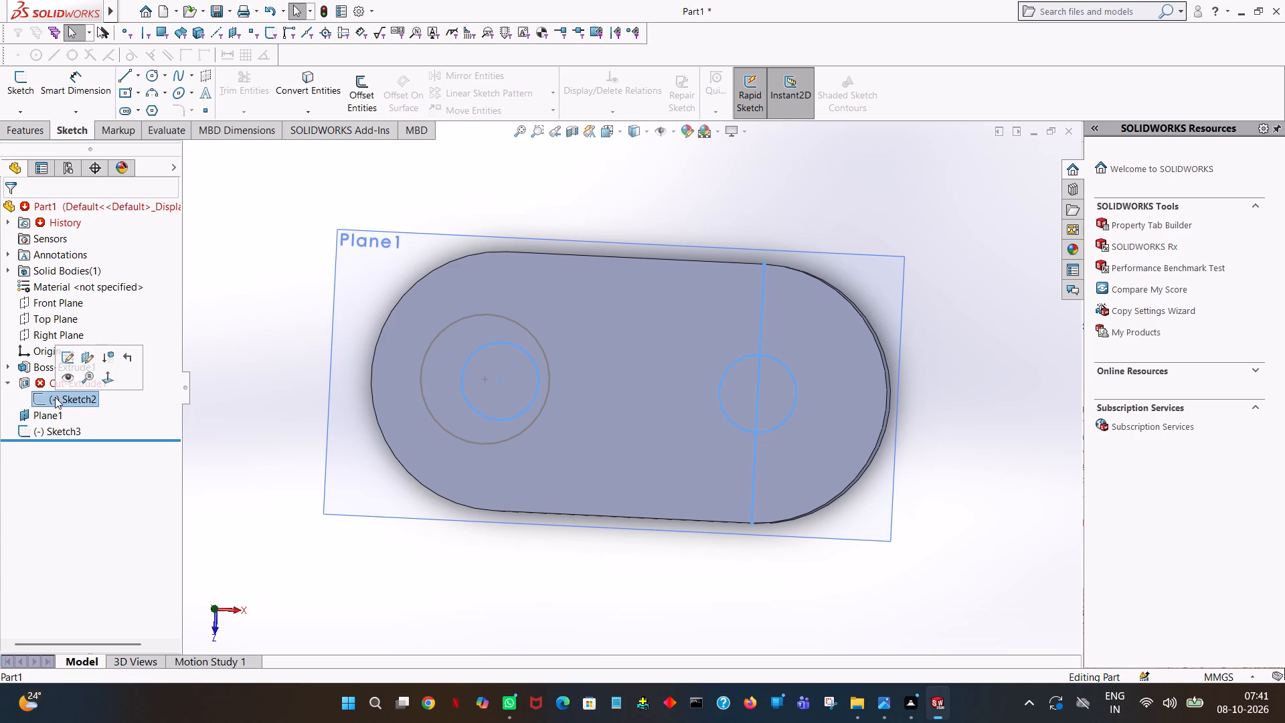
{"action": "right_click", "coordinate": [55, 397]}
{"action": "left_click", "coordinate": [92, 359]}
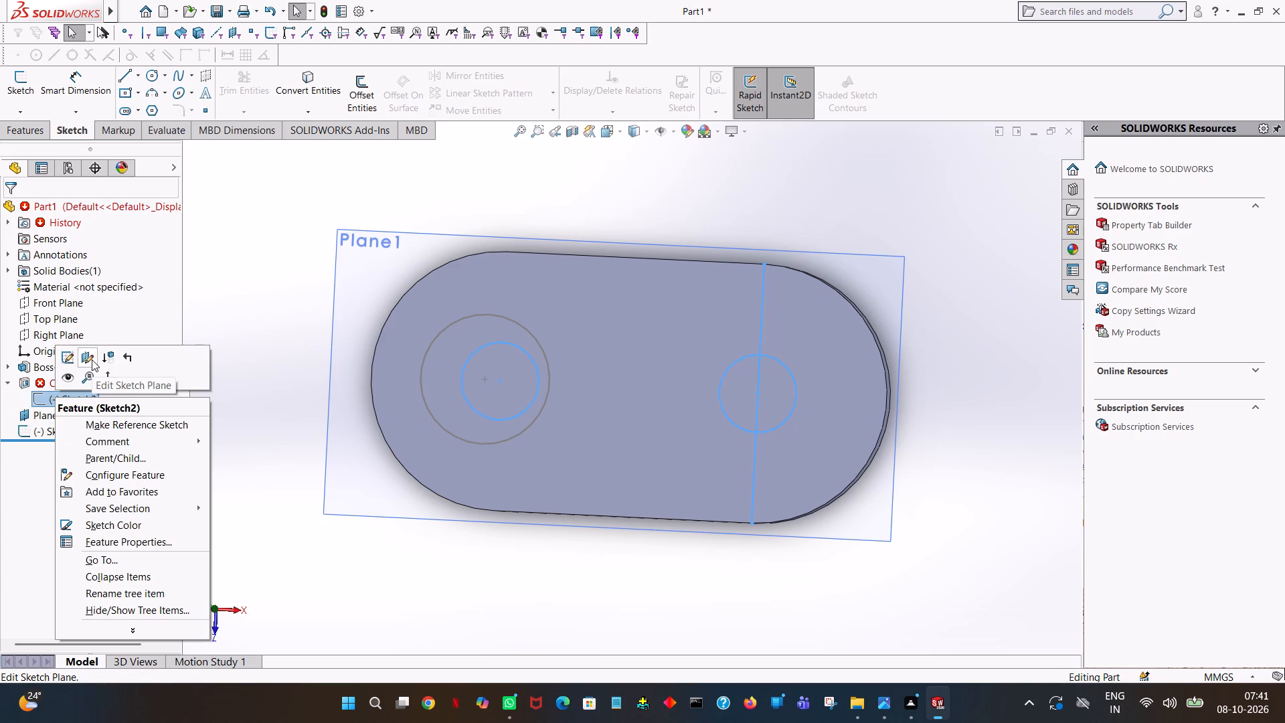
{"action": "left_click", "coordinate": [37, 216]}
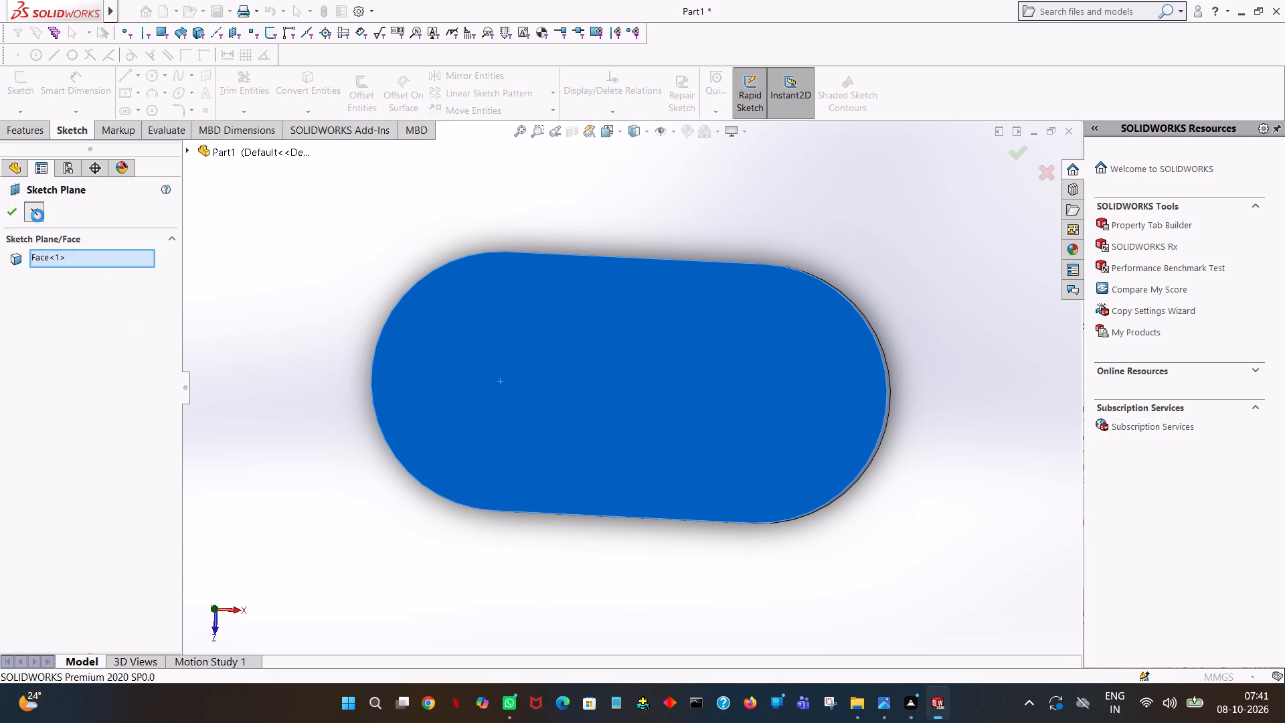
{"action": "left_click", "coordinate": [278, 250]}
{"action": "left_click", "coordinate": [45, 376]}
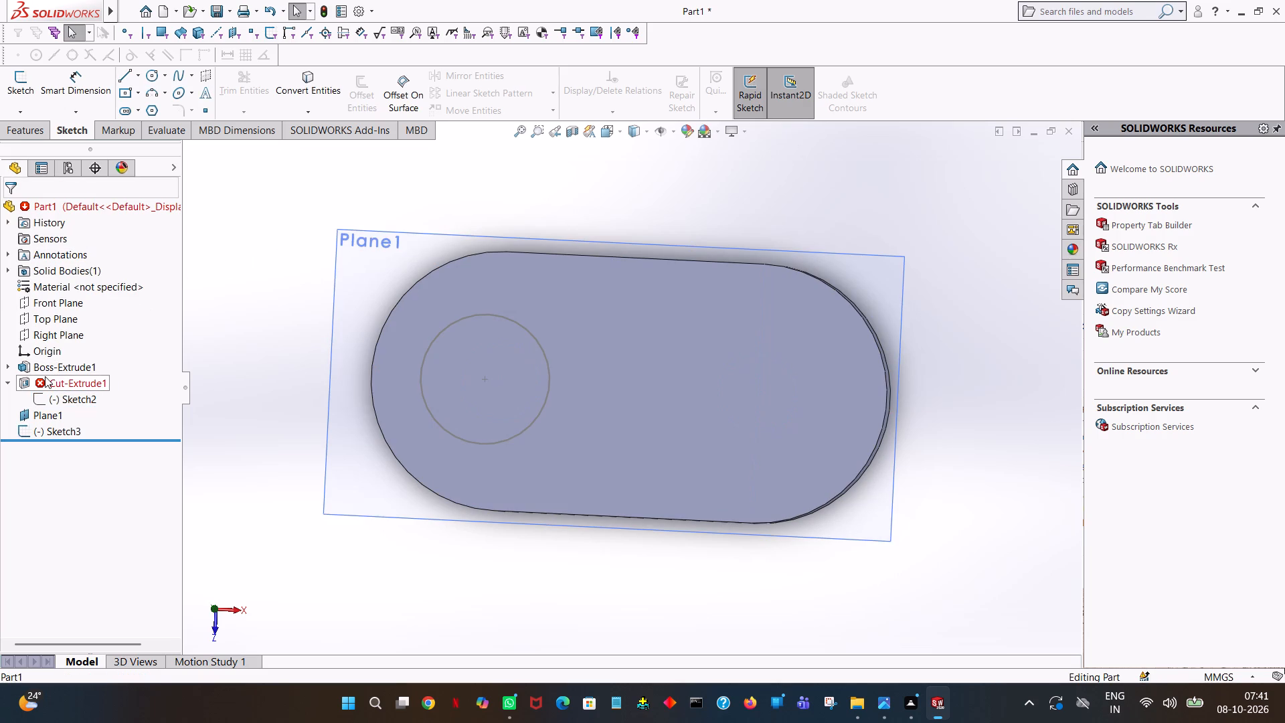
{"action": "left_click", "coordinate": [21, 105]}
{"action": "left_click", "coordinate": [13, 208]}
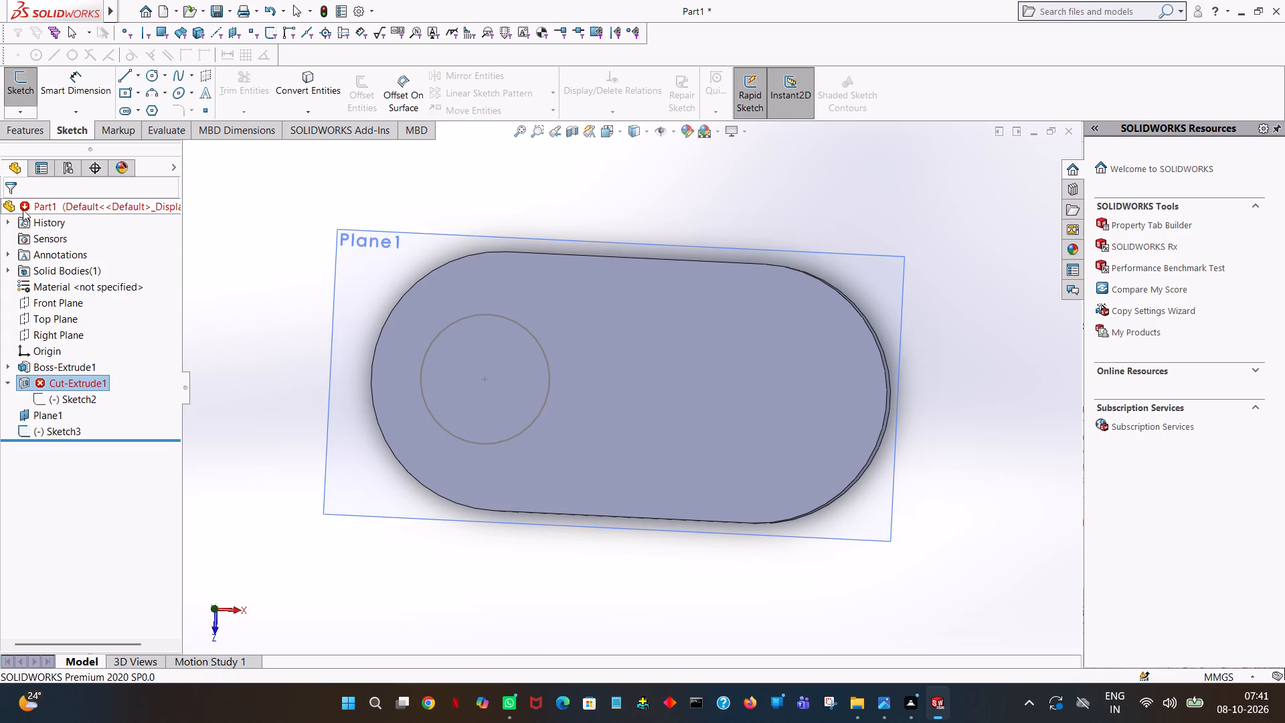
Delete the failed Cut-Extrude1 feature from the base flange and keep its absorbed sketch.
{"action": "left_click", "coordinate": [88, 382]}
{"action": "right_click", "coordinate": [88, 383]}
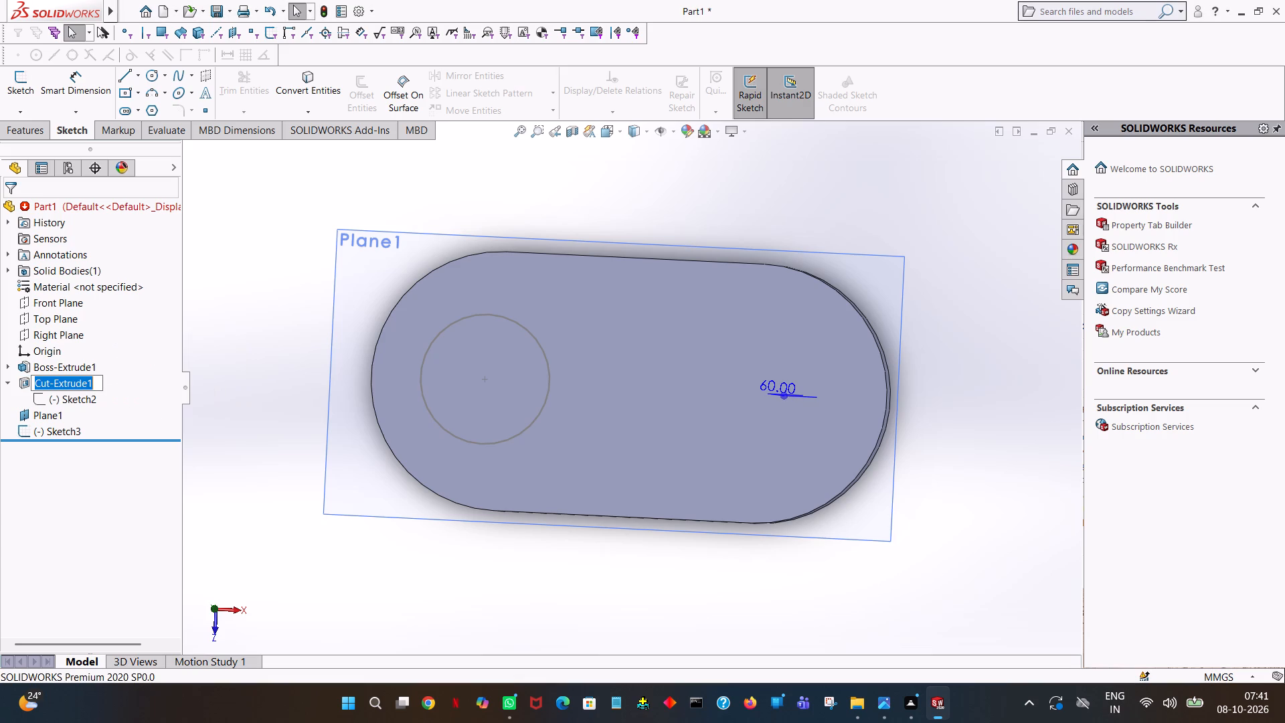
{"action": "right_click", "coordinate": [88, 383]}
{"action": "left_click", "coordinate": [216, 342]}
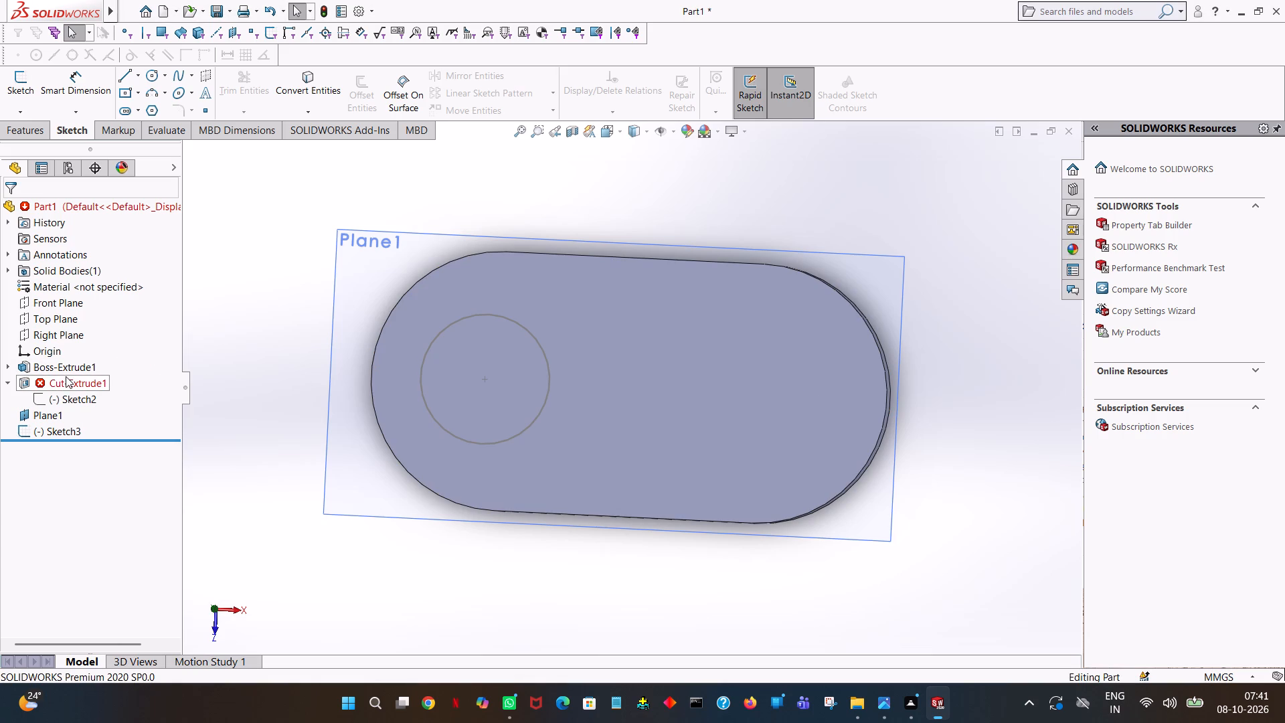
{"action": "left_click", "coordinate": [66, 378]}
{"action": "right_click", "coordinate": [66, 378]}
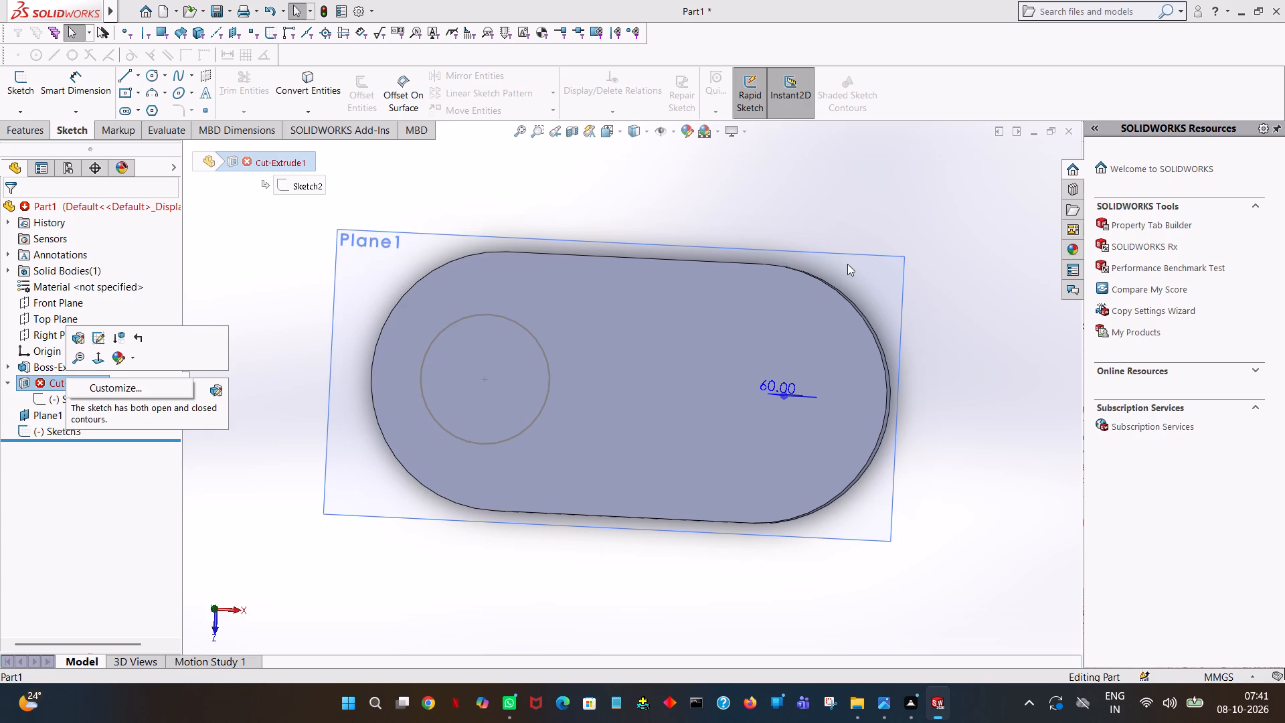
{"action": "left_click", "coordinate": [299, 291]}
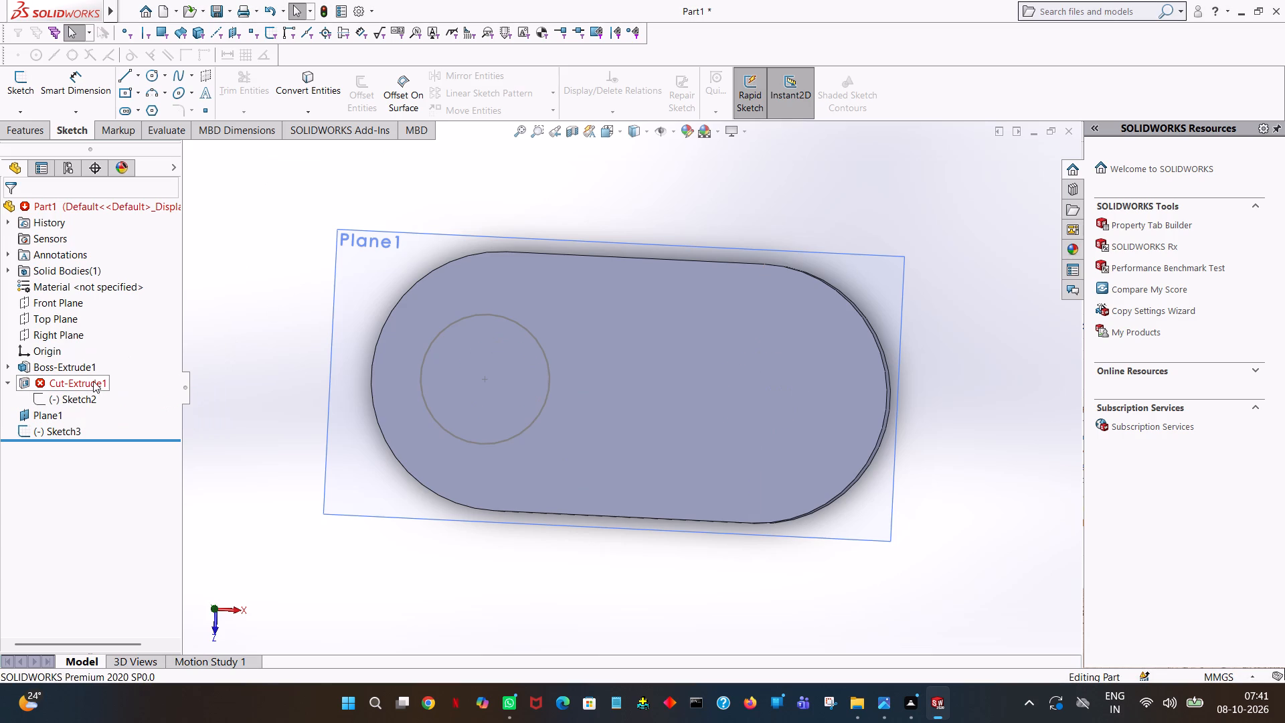
{"action": "left_click", "coordinate": [93, 380]}
{"action": "right_click", "coordinate": [93, 378]}
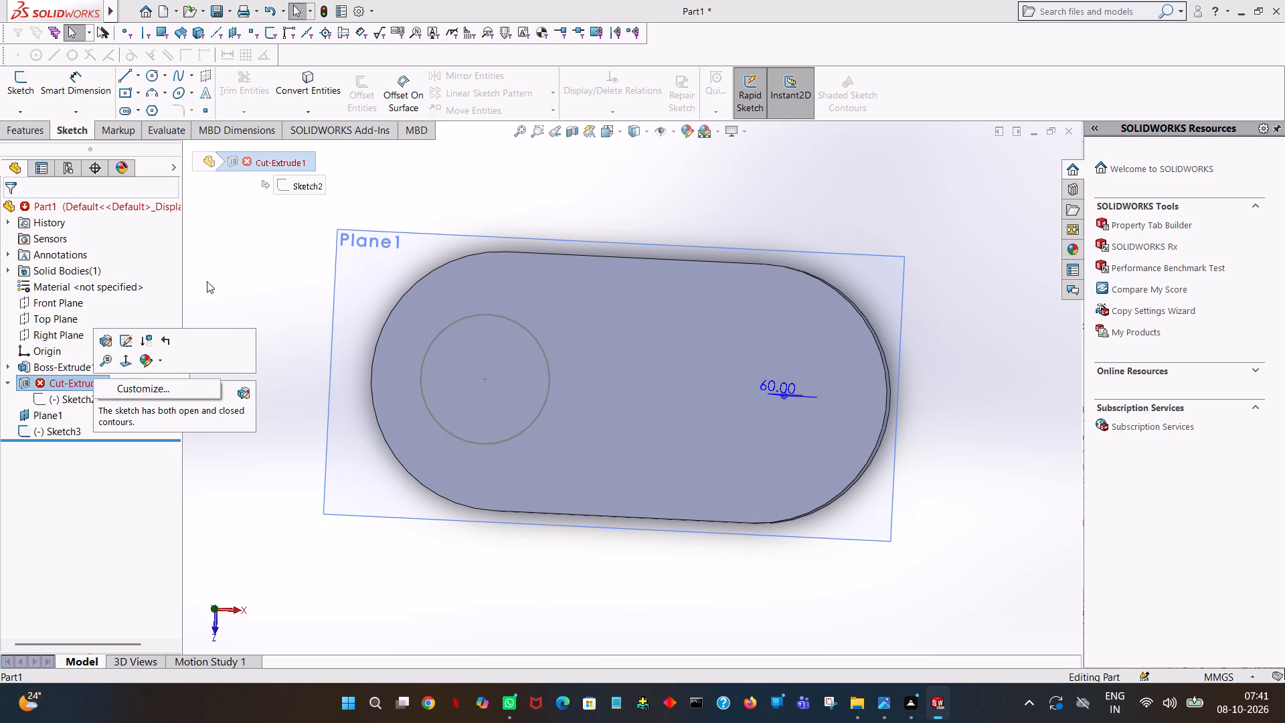
{"action": "left_click", "coordinate": [224, 266]}
{"action": "double_click", "coordinate": [71, 378]}
{"action": "triple_click", "coordinate": [71, 378]}
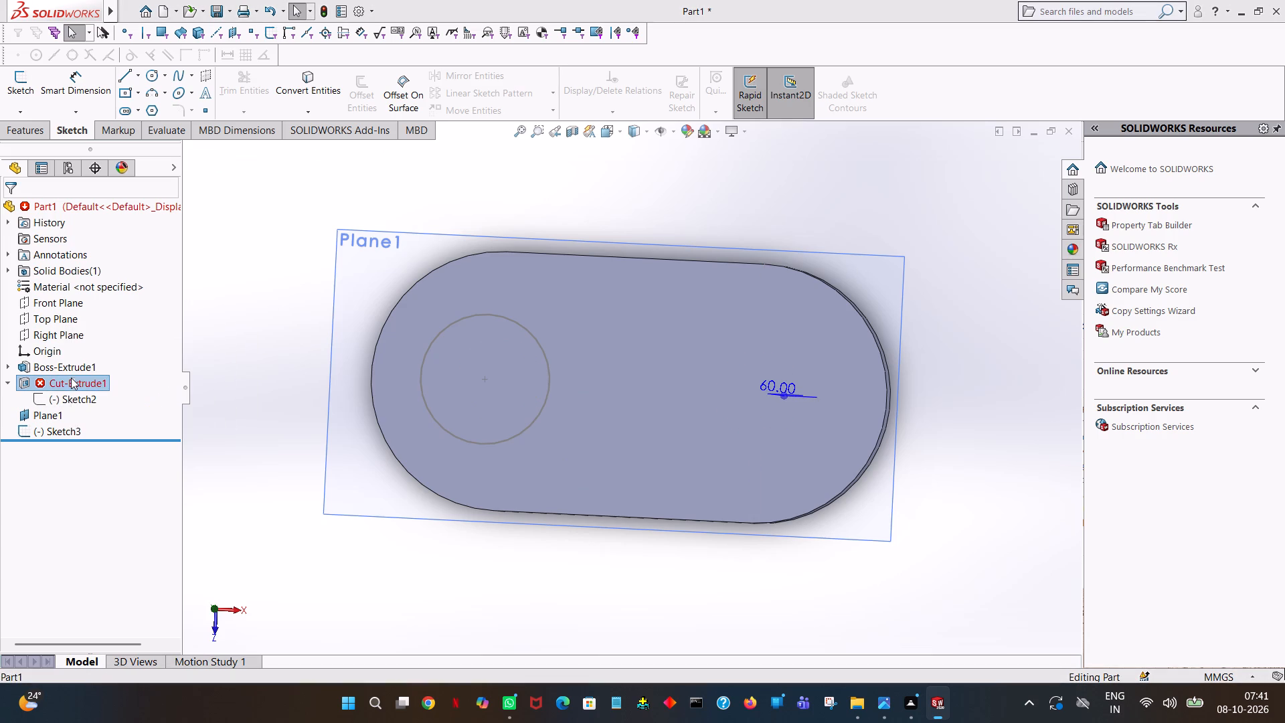
{"action": "right_click", "coordinate": [72, 378]}
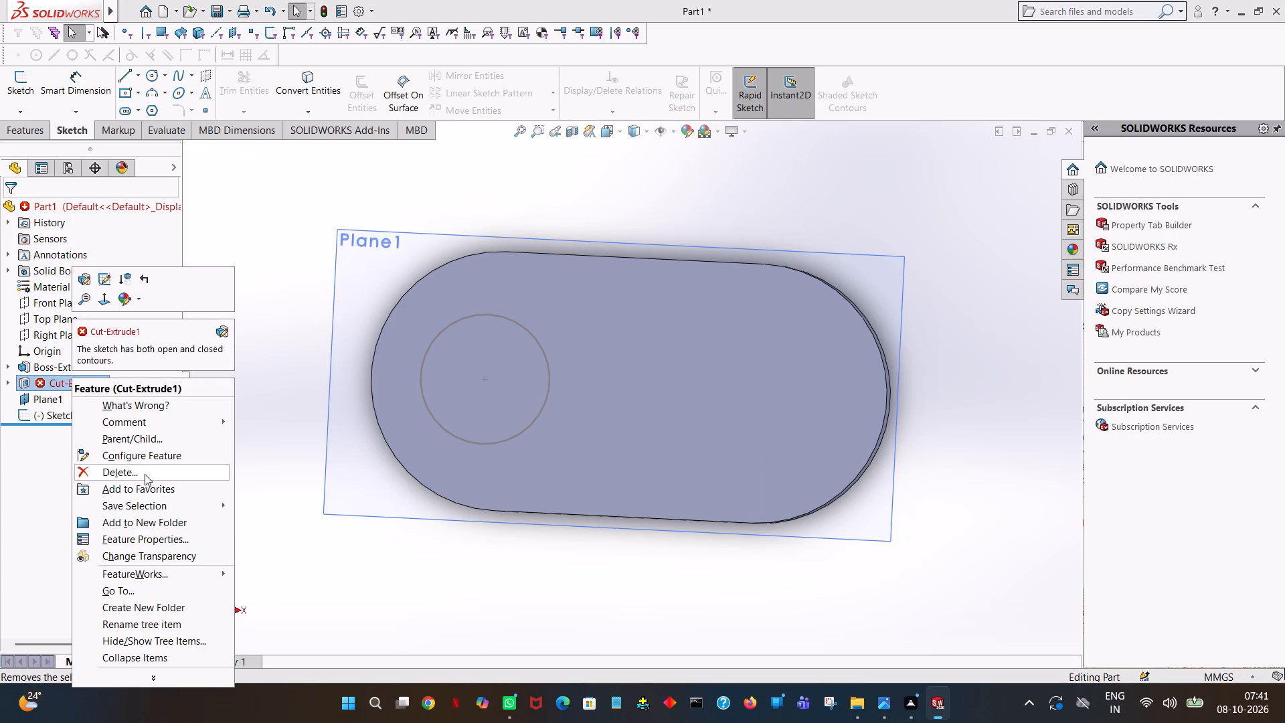
{"action": "left_click", "coordinate": [144, 476]}
{"action": "left_click", "coordinate": [730, 259]}
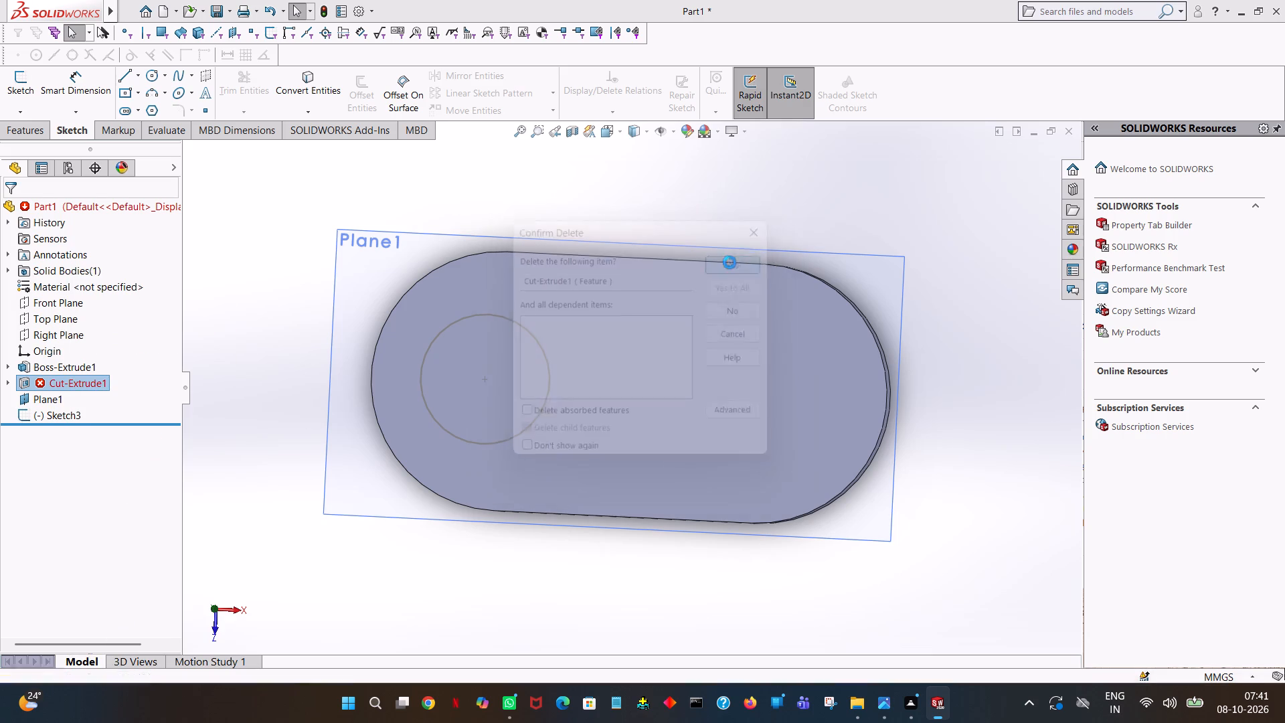
Delete Sketch2, the leftover hole sketch with two circles and a cross line on the base plate.
{"action": "middle_click_drag", "start_coordinate": [735, 517], "coordinate": [767, 355]}
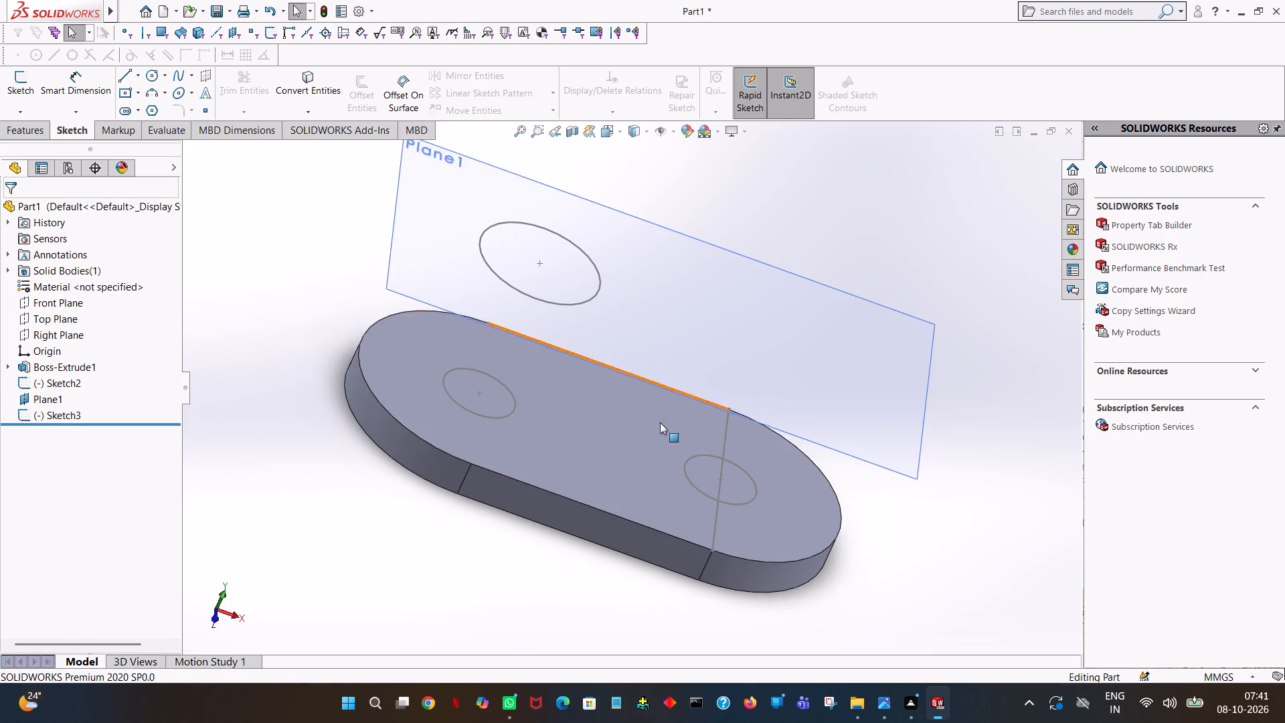
{"action": "left_click", "coordinate": [71, 414]}
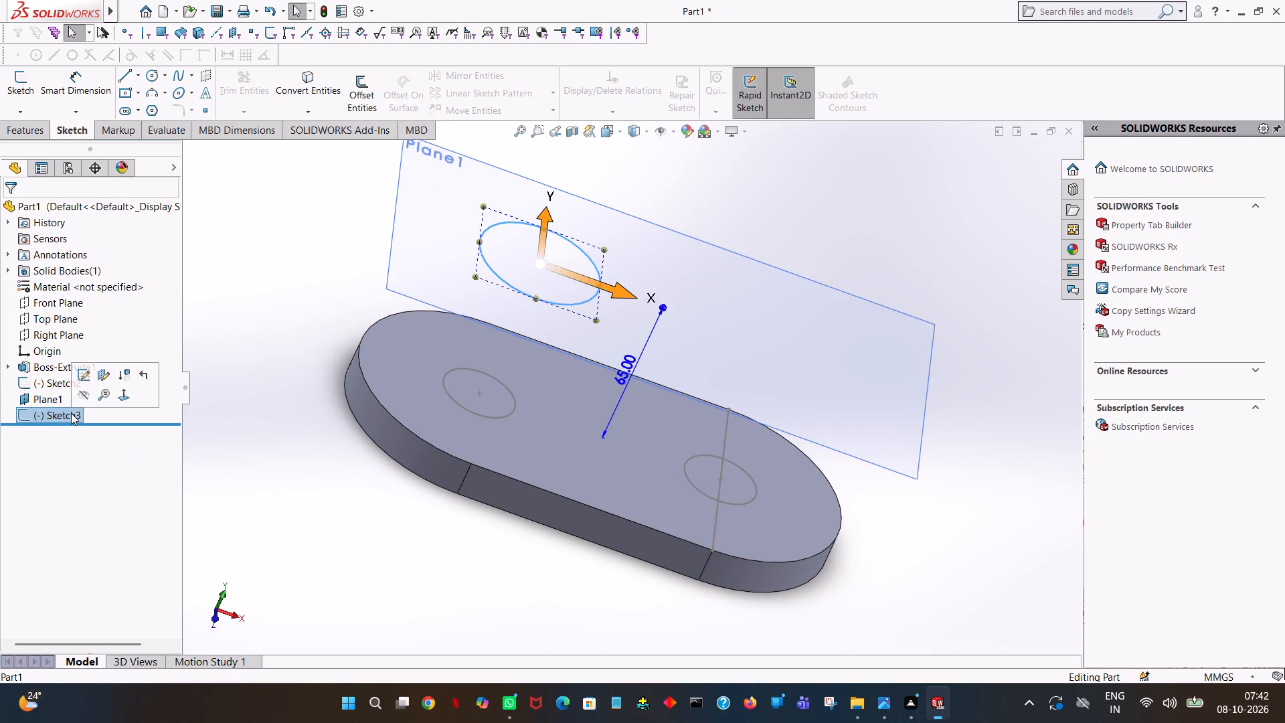
{"action": "left_click", "coordinate": [58, 381]}
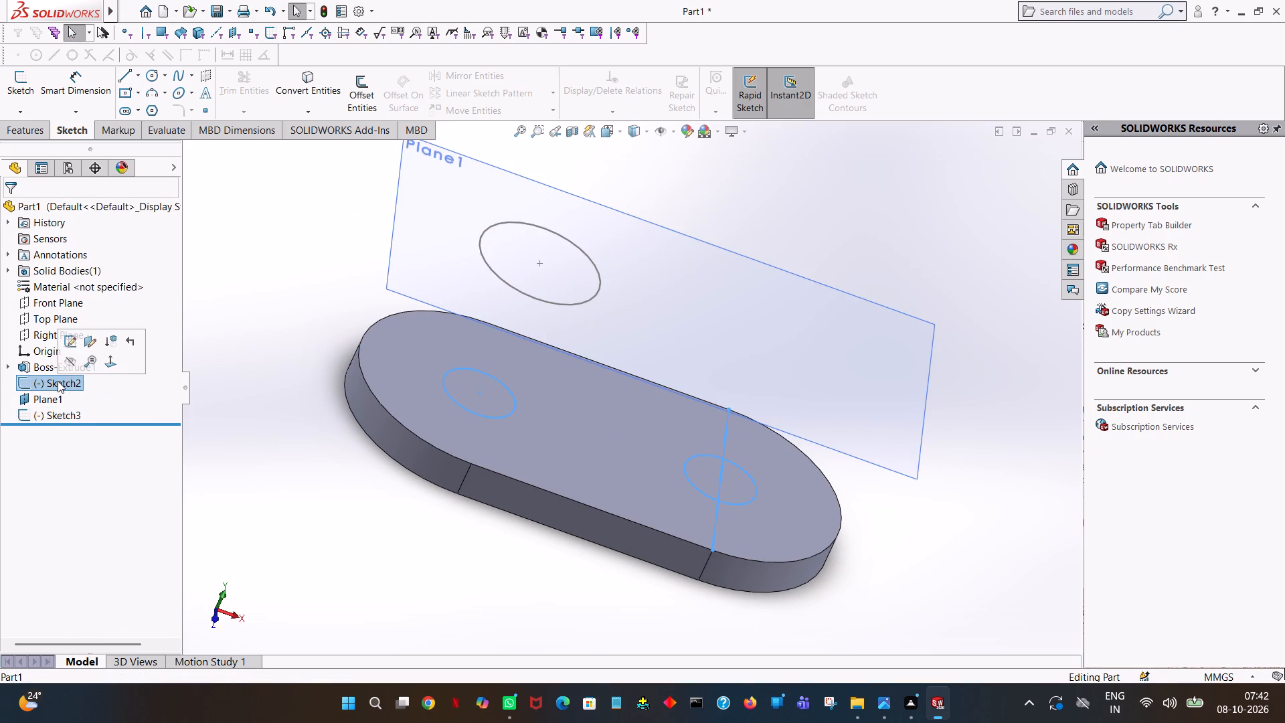
{"action": "right_click", "coordinate": [58, 381]}
{"action": "left_click", "coordinate": [117, 469]}
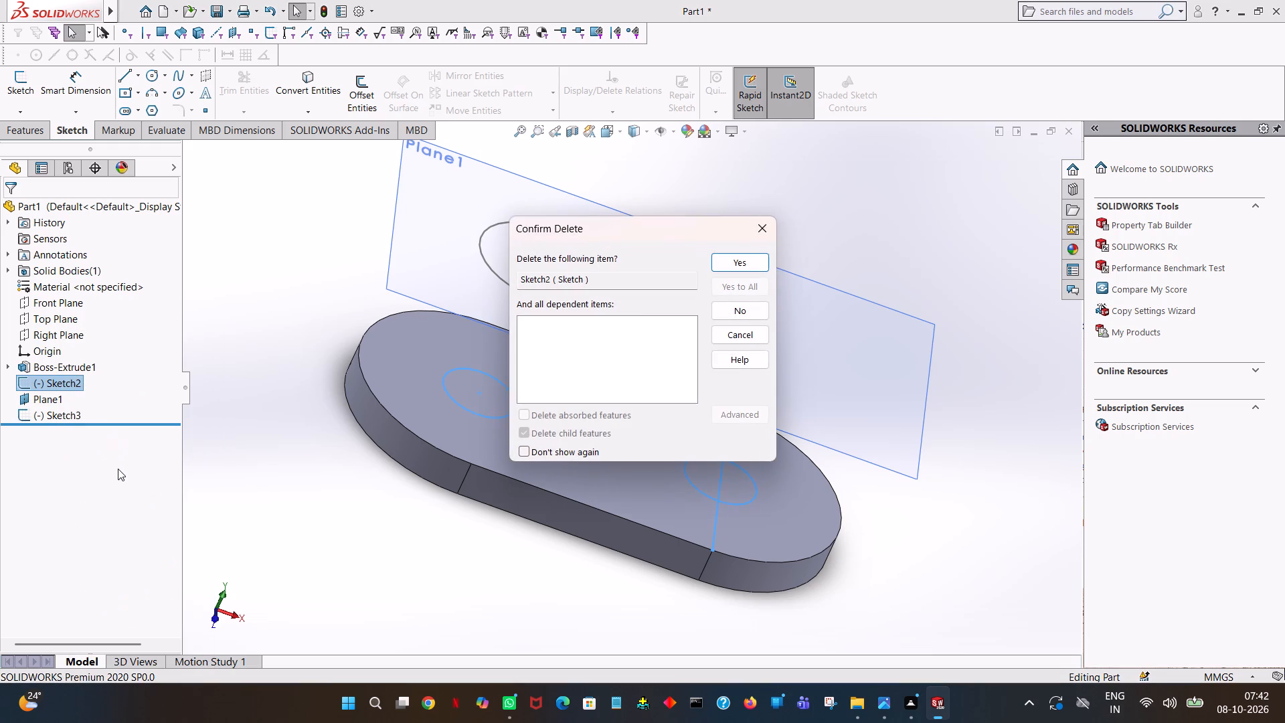
{"action": "left_click", "coordinate": [717, 263]}
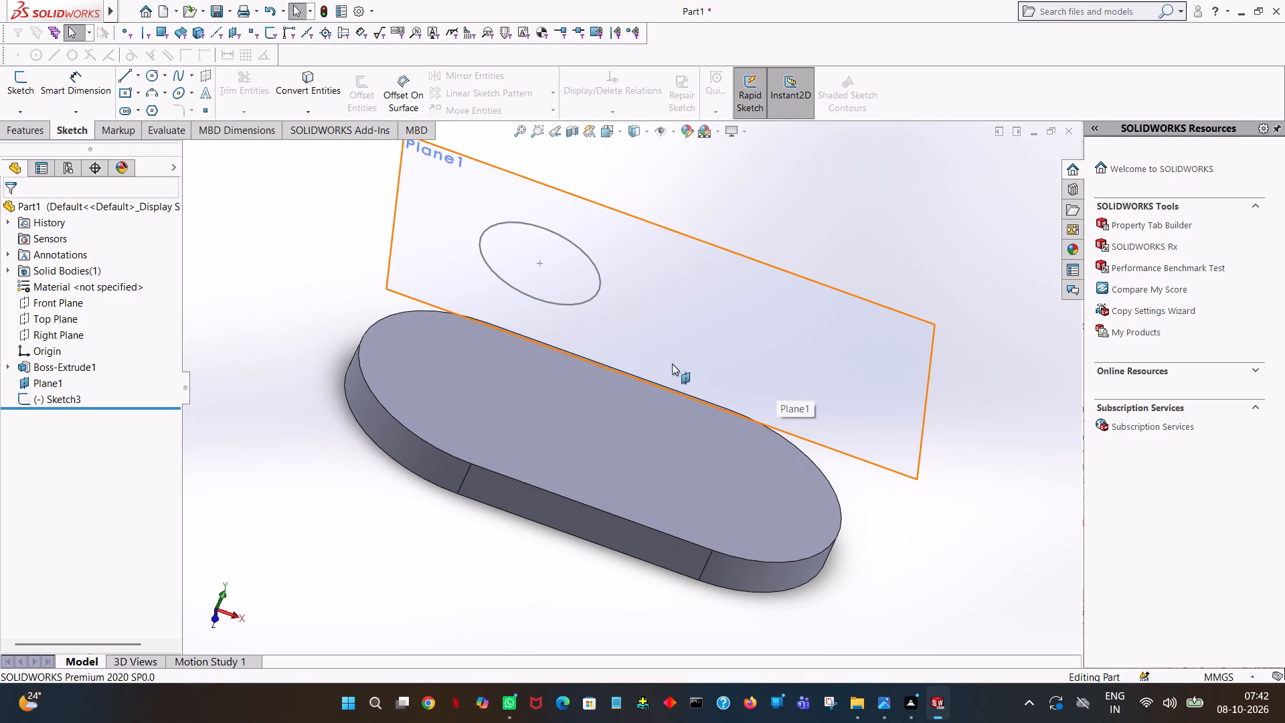
Start a new sketch on Plane1 above the base plate.
{"action": "left_click", "coordinate": [56, 381]}
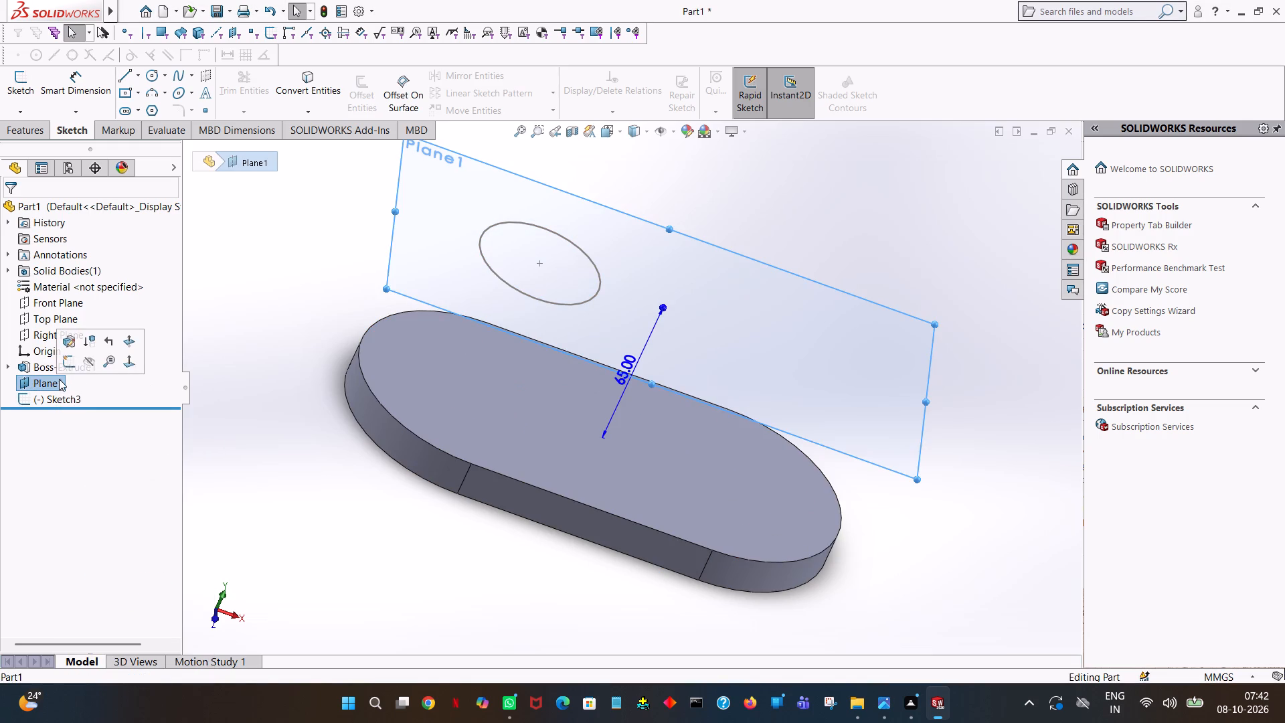
{"action": "left_click", "coordinate": [62, 356]}
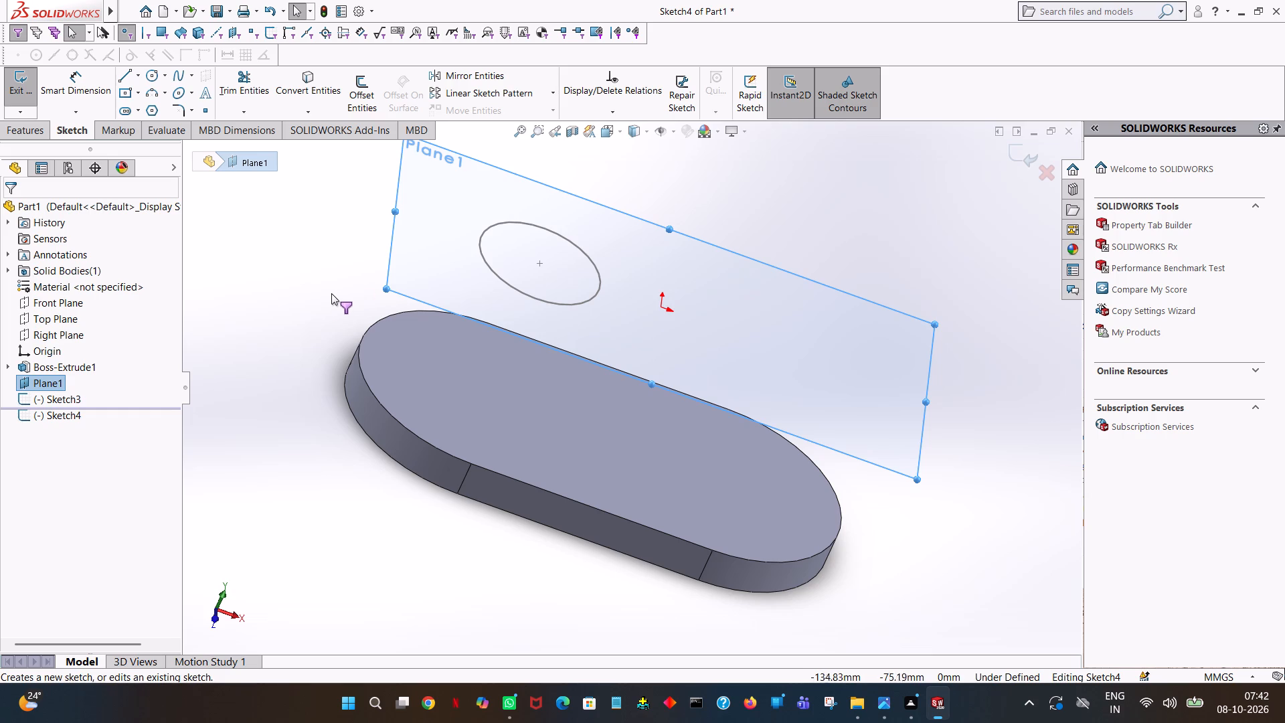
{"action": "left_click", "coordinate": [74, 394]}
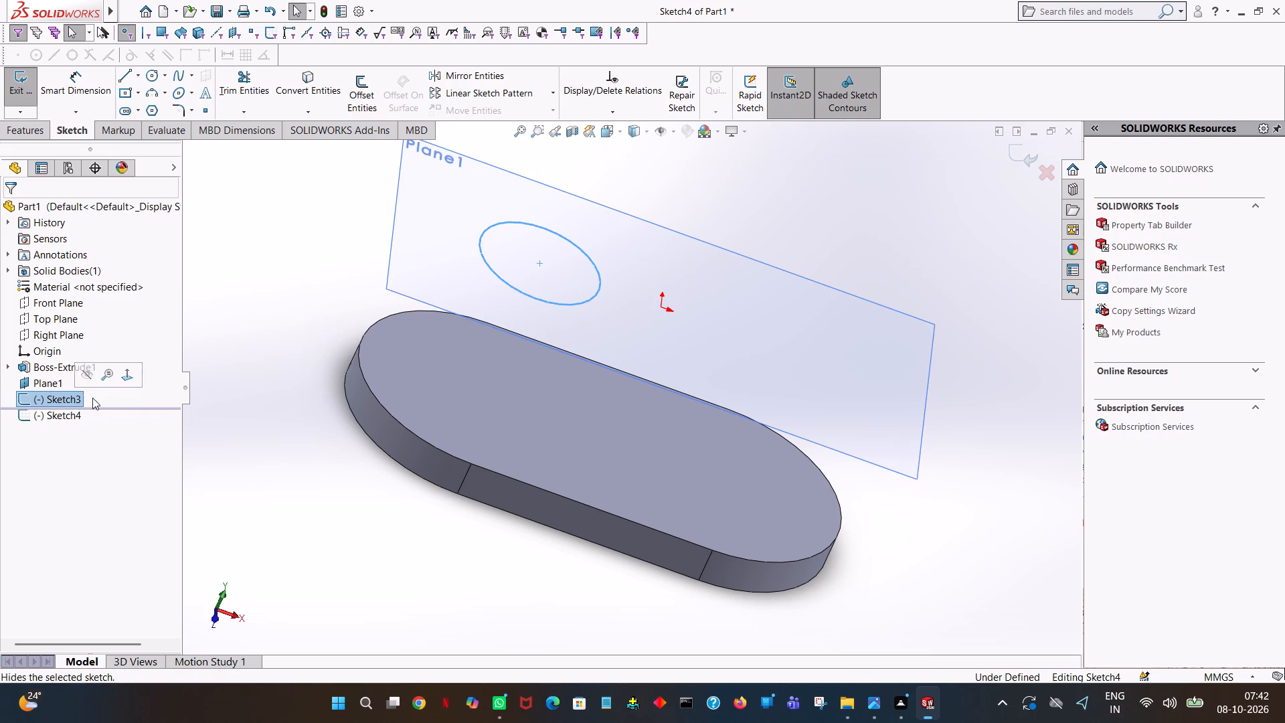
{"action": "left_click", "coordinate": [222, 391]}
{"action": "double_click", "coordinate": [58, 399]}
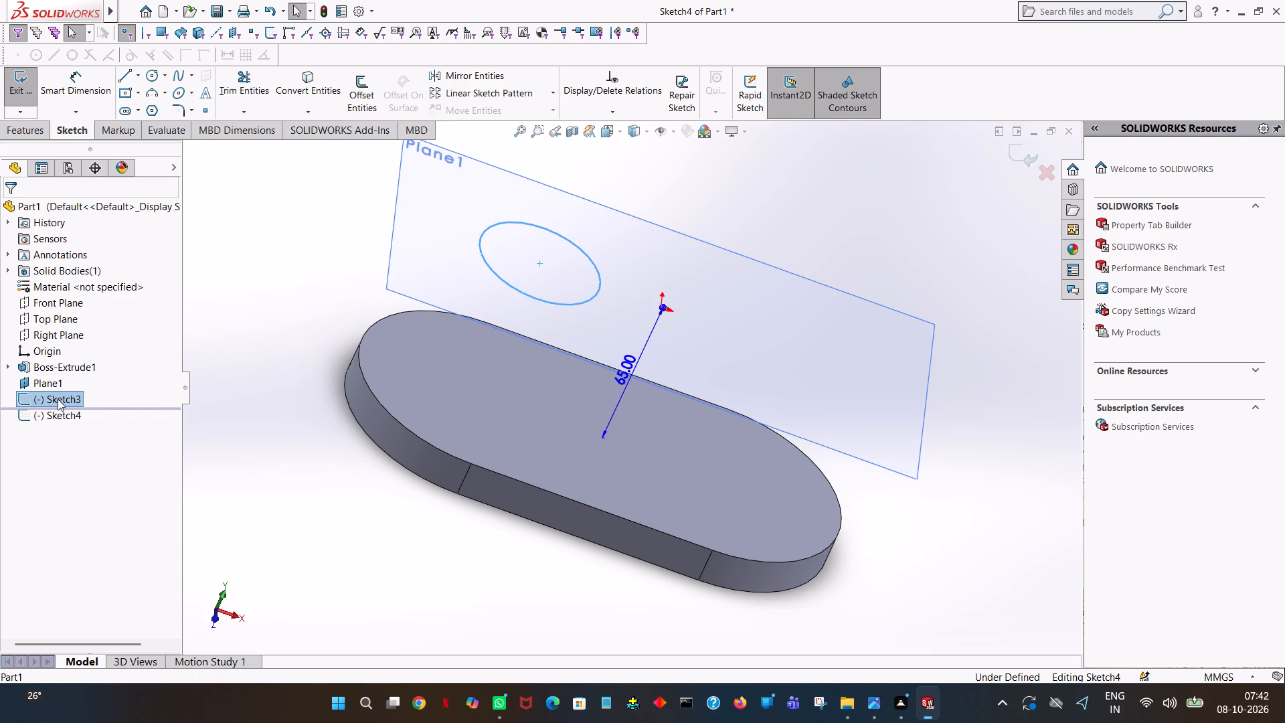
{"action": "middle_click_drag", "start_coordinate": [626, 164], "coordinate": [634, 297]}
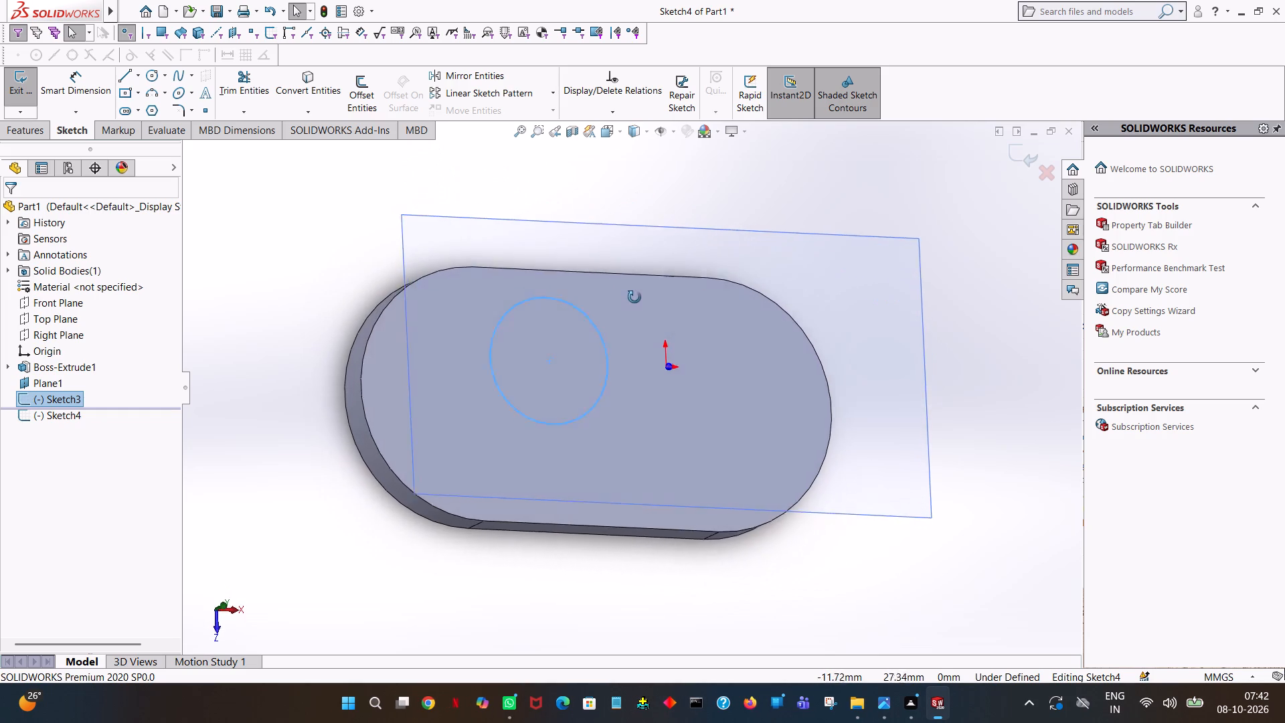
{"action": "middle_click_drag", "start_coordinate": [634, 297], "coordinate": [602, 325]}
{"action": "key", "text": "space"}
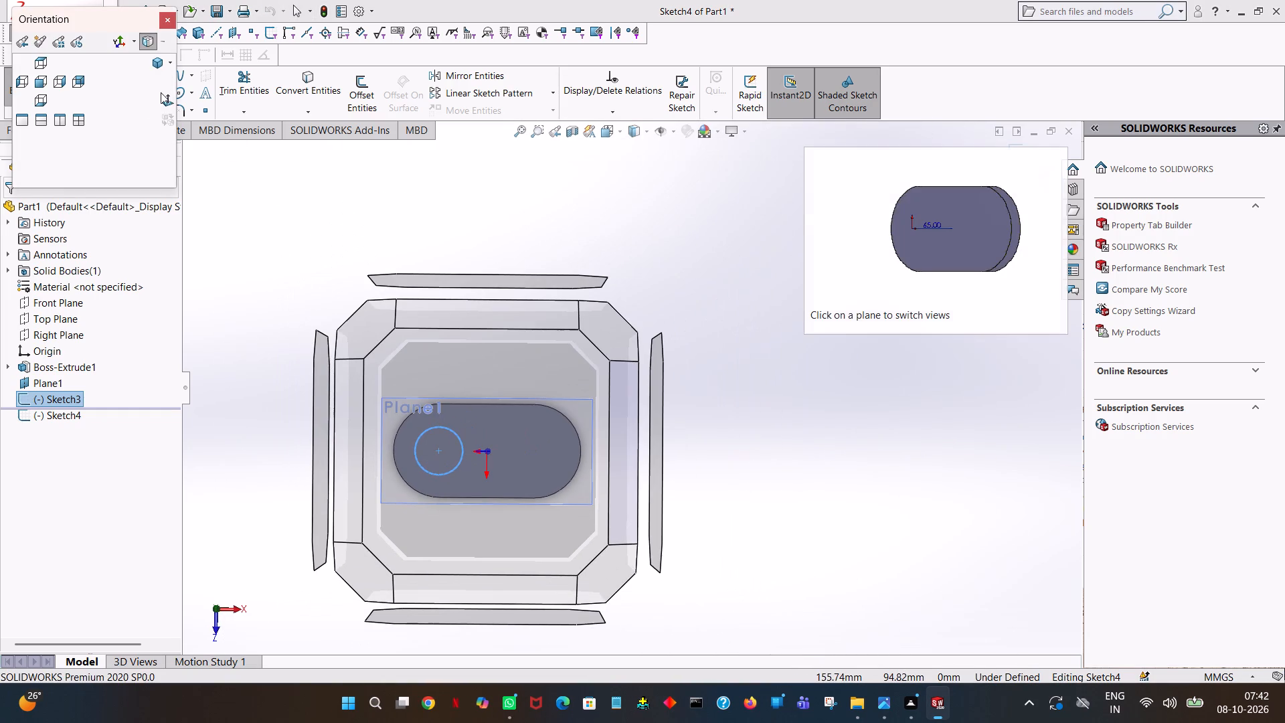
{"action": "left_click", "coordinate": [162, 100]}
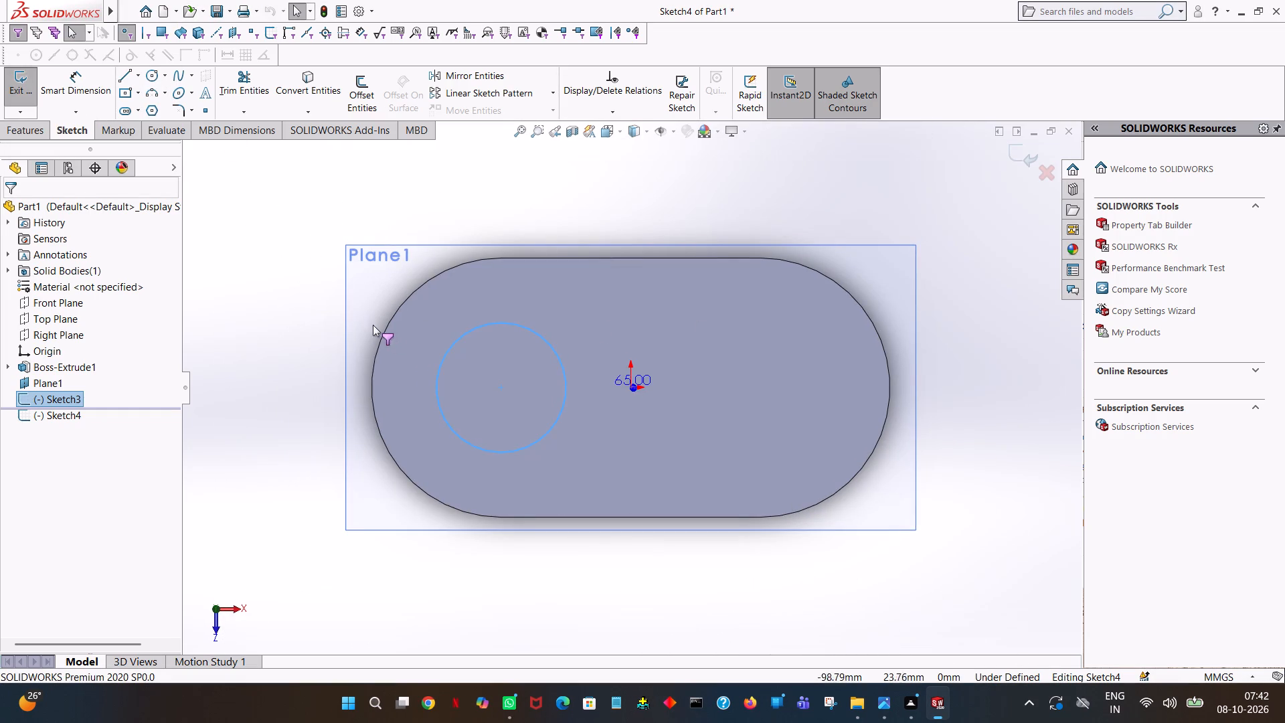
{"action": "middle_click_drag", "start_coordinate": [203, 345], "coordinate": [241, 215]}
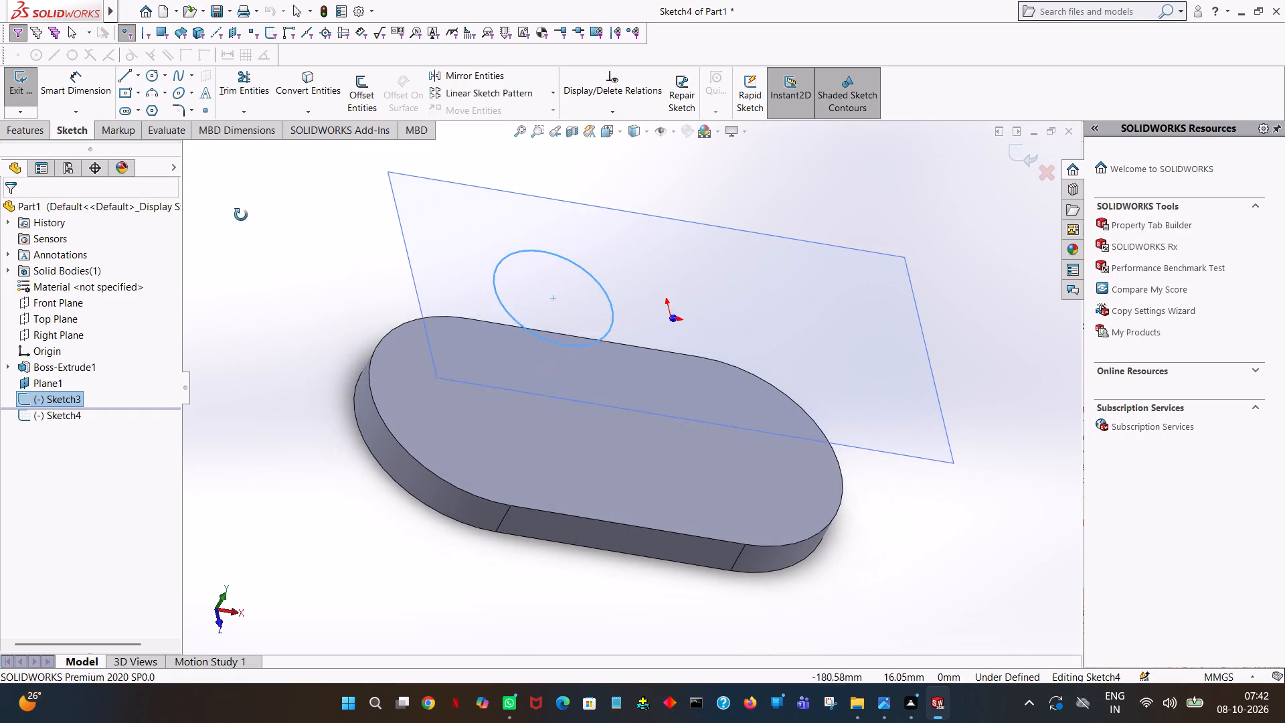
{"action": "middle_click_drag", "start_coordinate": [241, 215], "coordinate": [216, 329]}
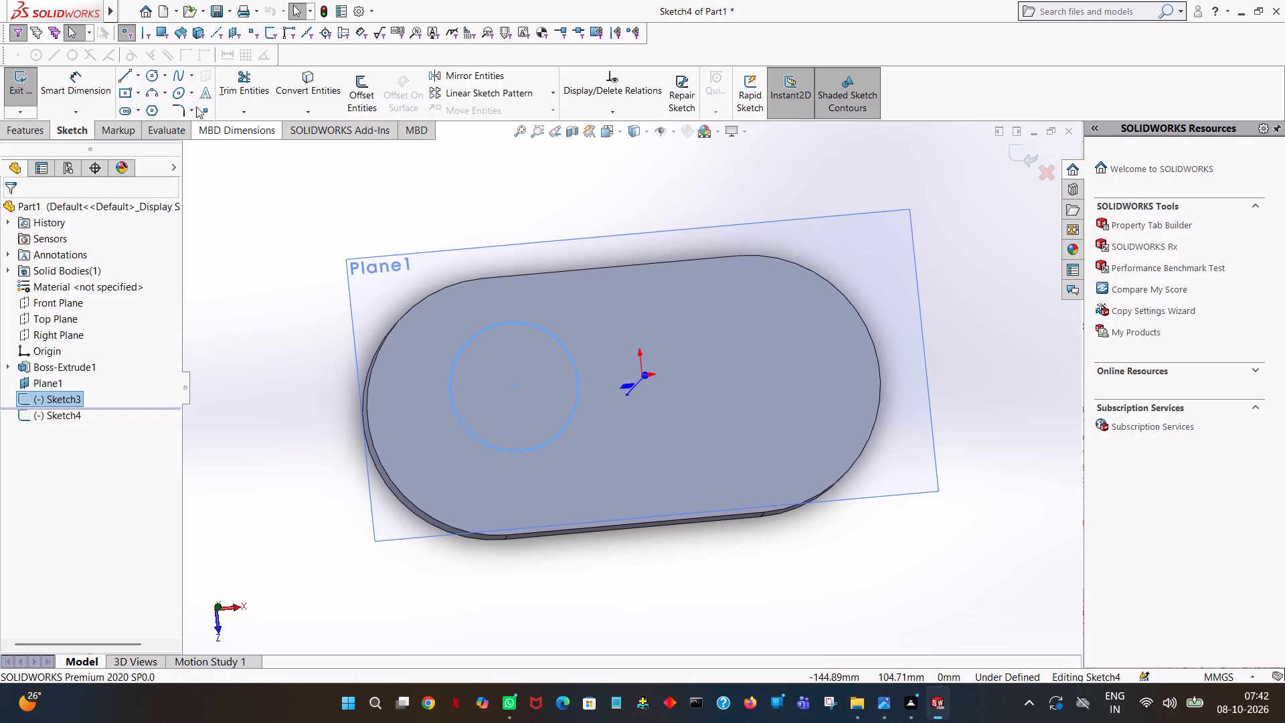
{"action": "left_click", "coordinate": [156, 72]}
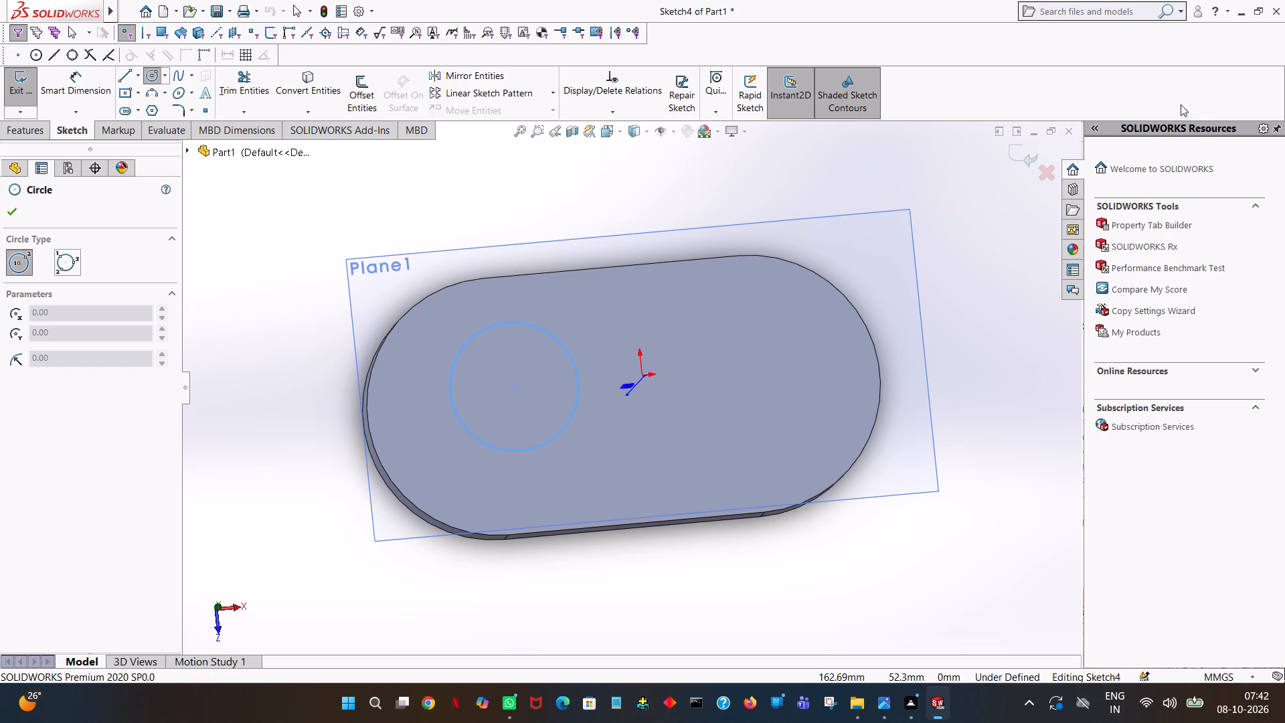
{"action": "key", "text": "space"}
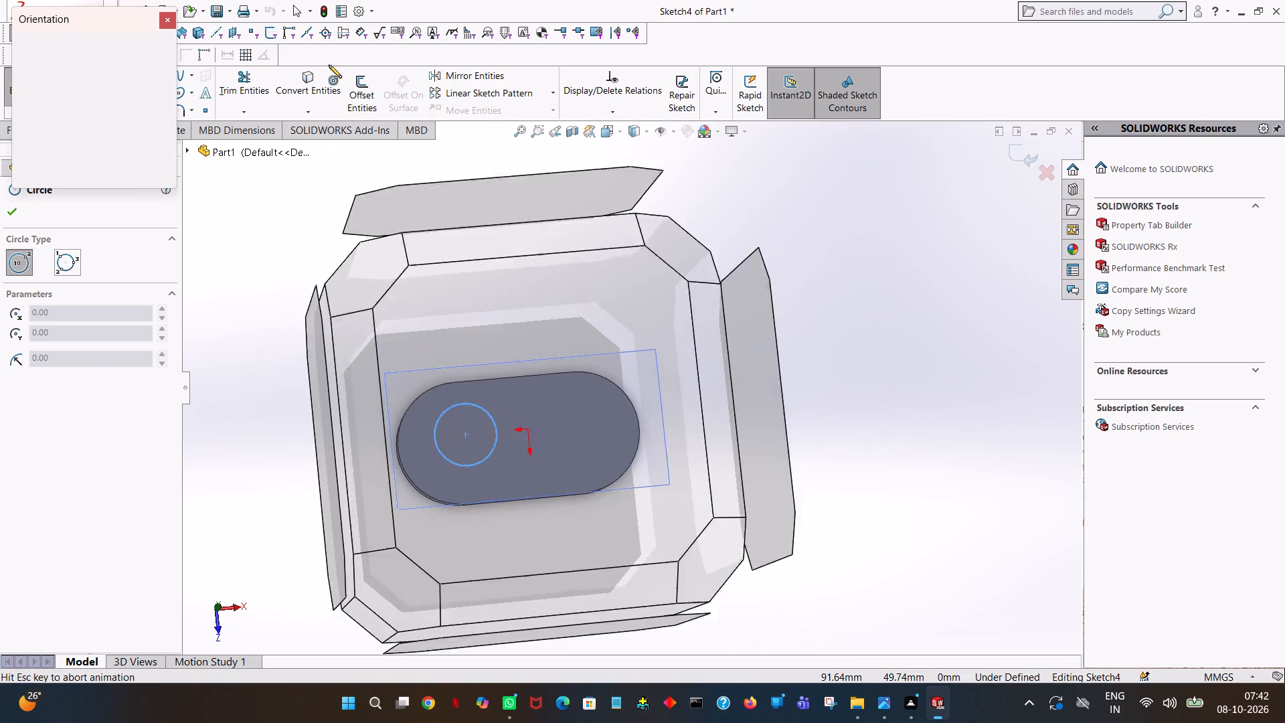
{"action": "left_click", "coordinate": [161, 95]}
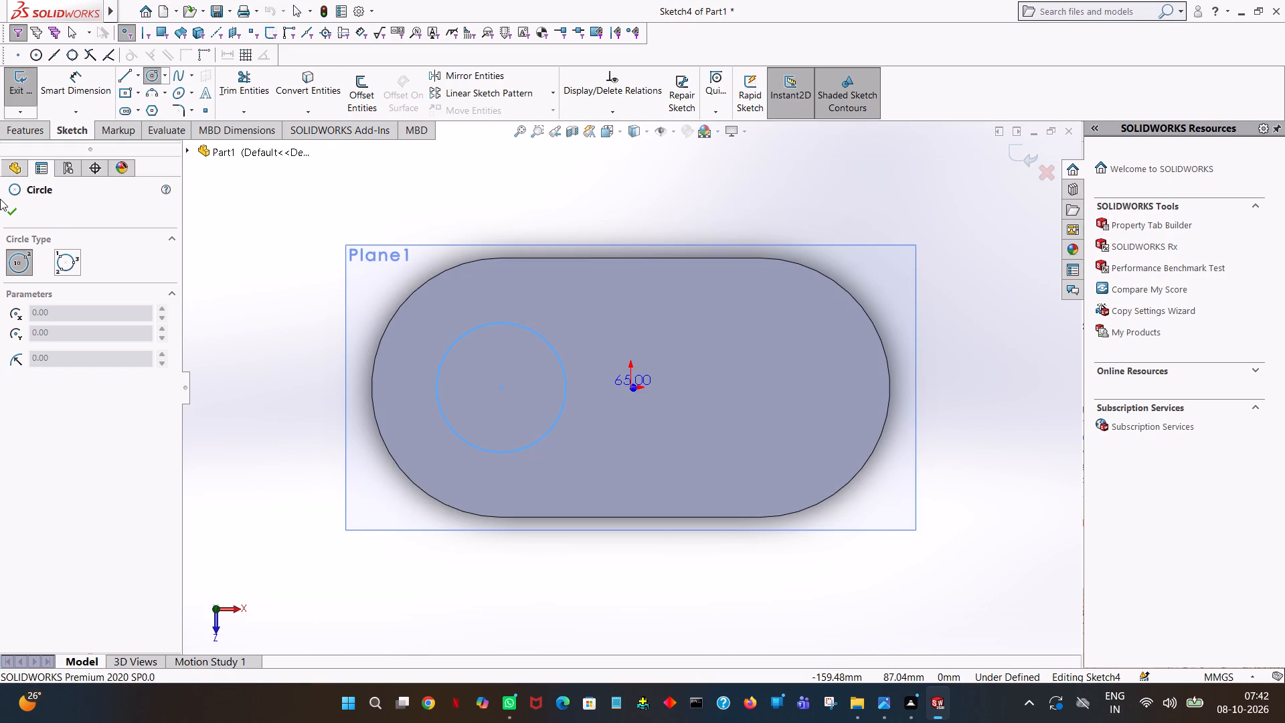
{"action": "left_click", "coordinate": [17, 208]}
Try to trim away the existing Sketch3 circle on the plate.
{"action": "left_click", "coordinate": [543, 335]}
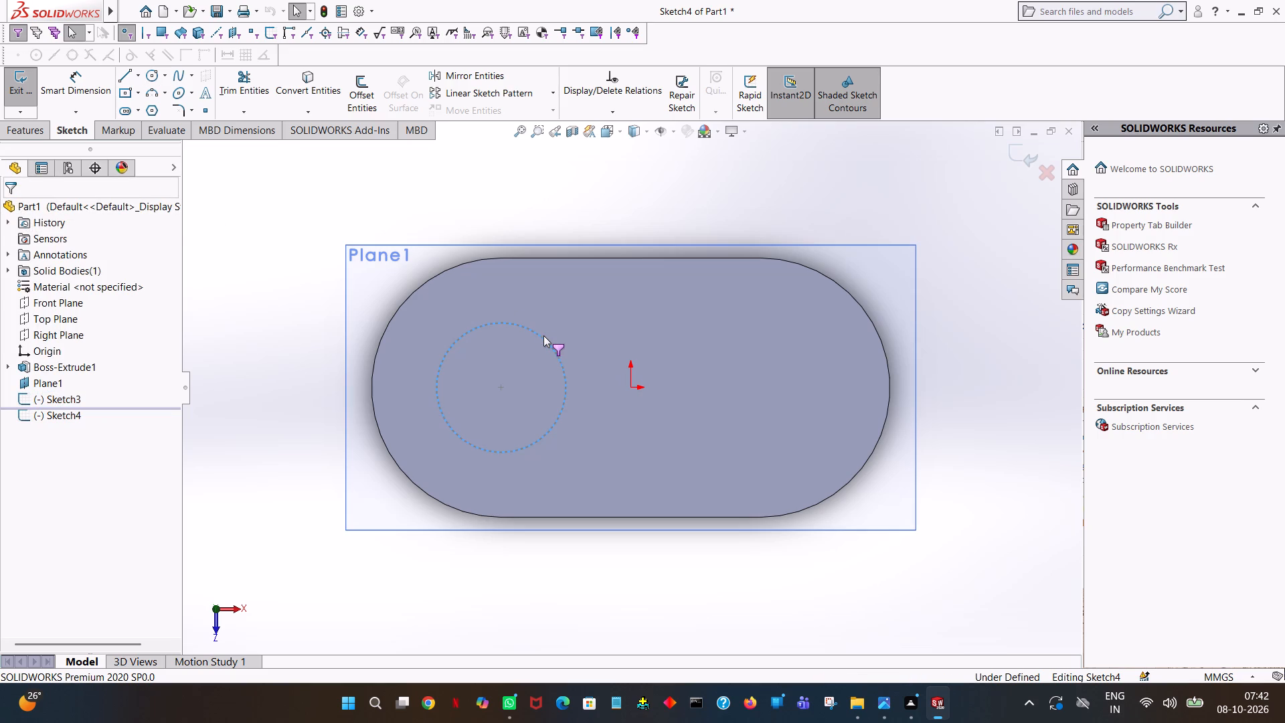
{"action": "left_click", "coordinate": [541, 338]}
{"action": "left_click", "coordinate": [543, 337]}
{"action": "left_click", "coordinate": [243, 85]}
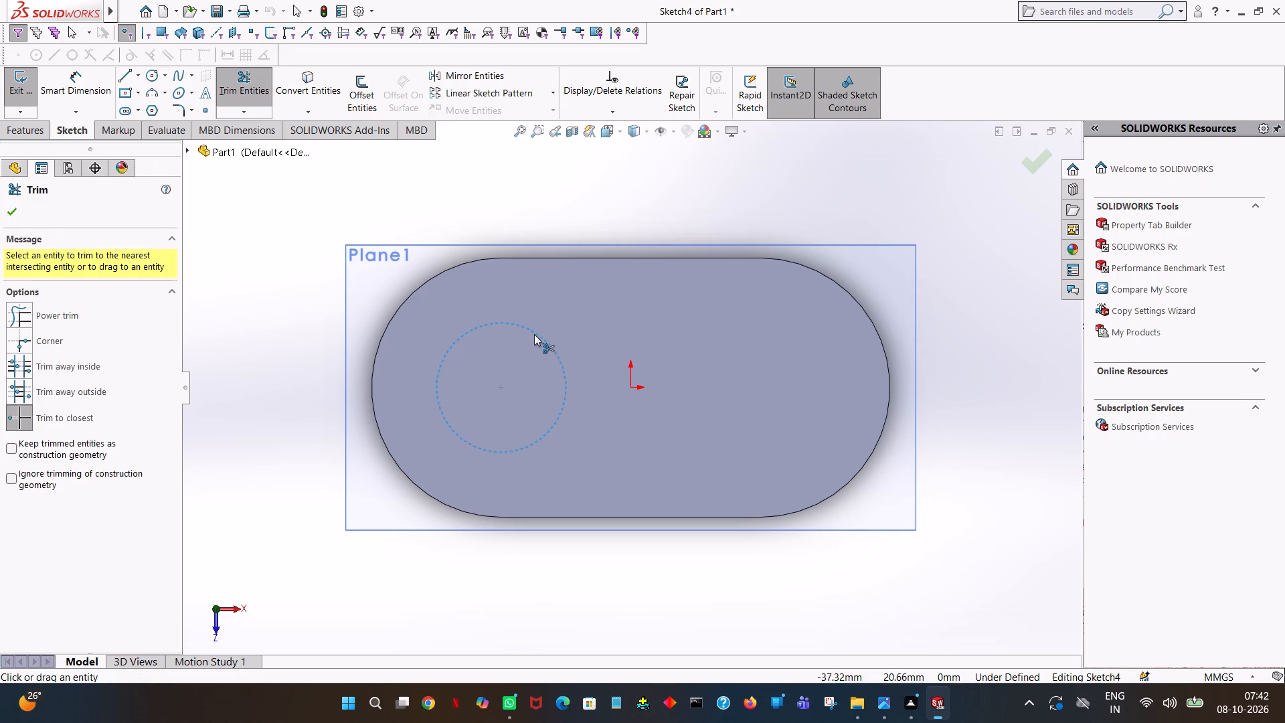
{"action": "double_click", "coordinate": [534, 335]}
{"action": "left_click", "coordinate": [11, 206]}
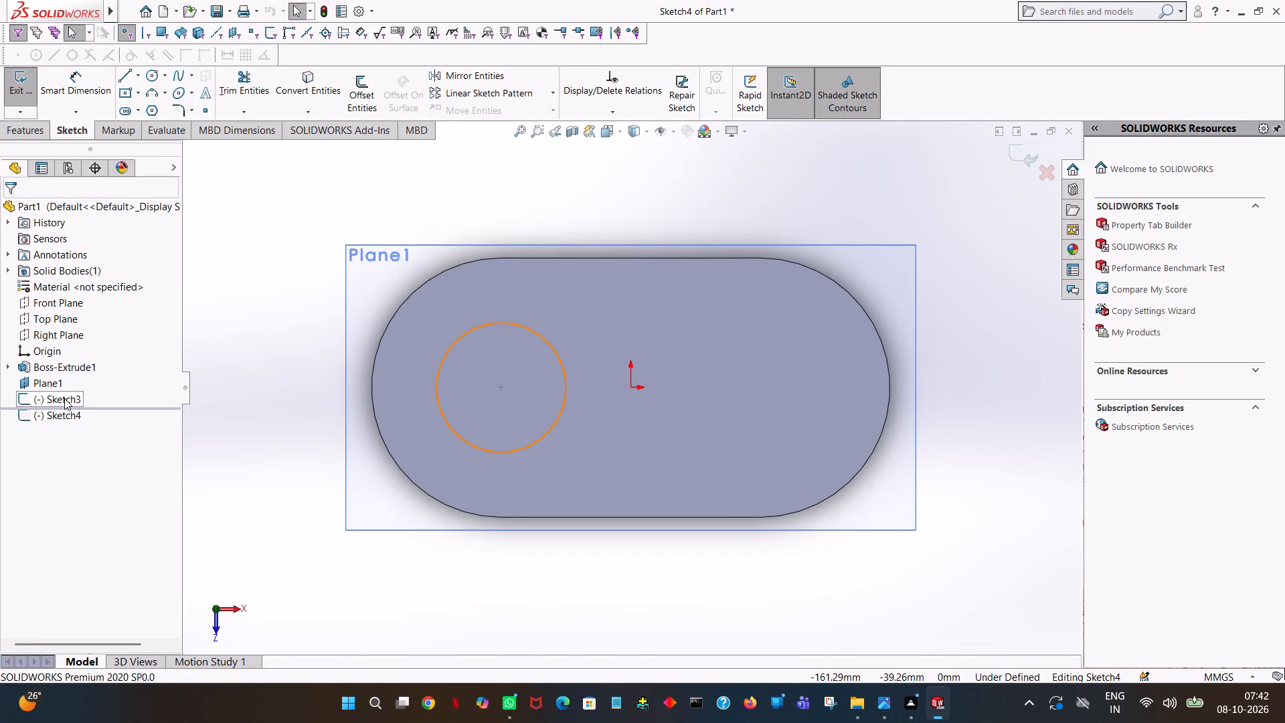
Hide Sketch3, the older sketch containing the single circle.
{"action": "left_click", "coordinate": [64, 398]}
{"action": "right_click", "coordinate": [64, 398]}
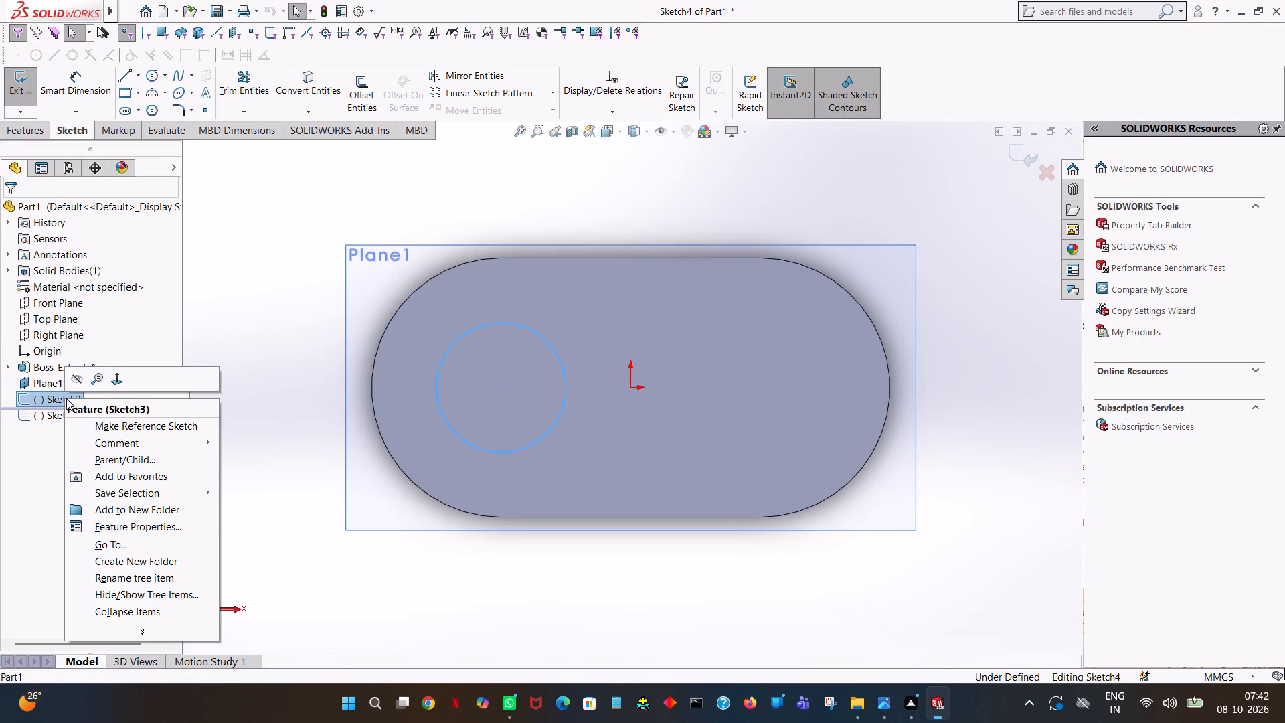
{"action": "double_click", "coordinate": [62, 398]}
{"action": "left_click", "coordinate": [62, 397]}
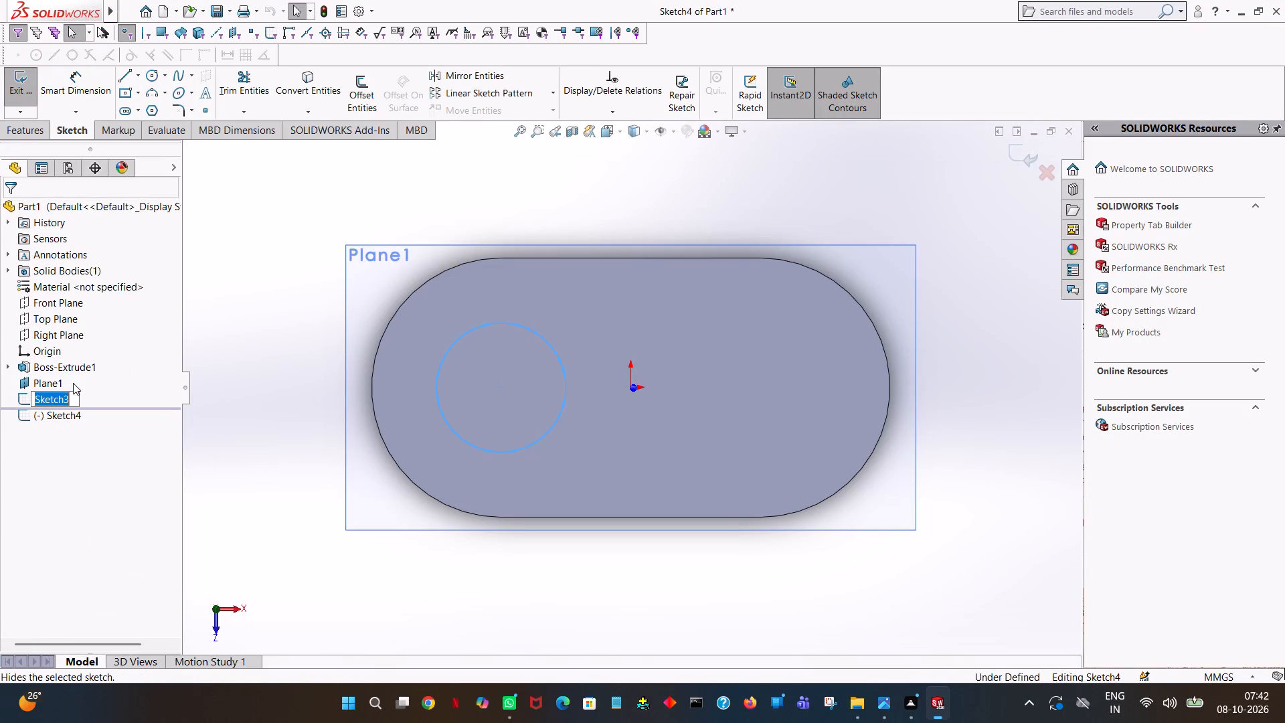
{"action": "left_click", "coordinate": [232, 355]}
{"action": "left_click", "coordinate": [48, 395]}
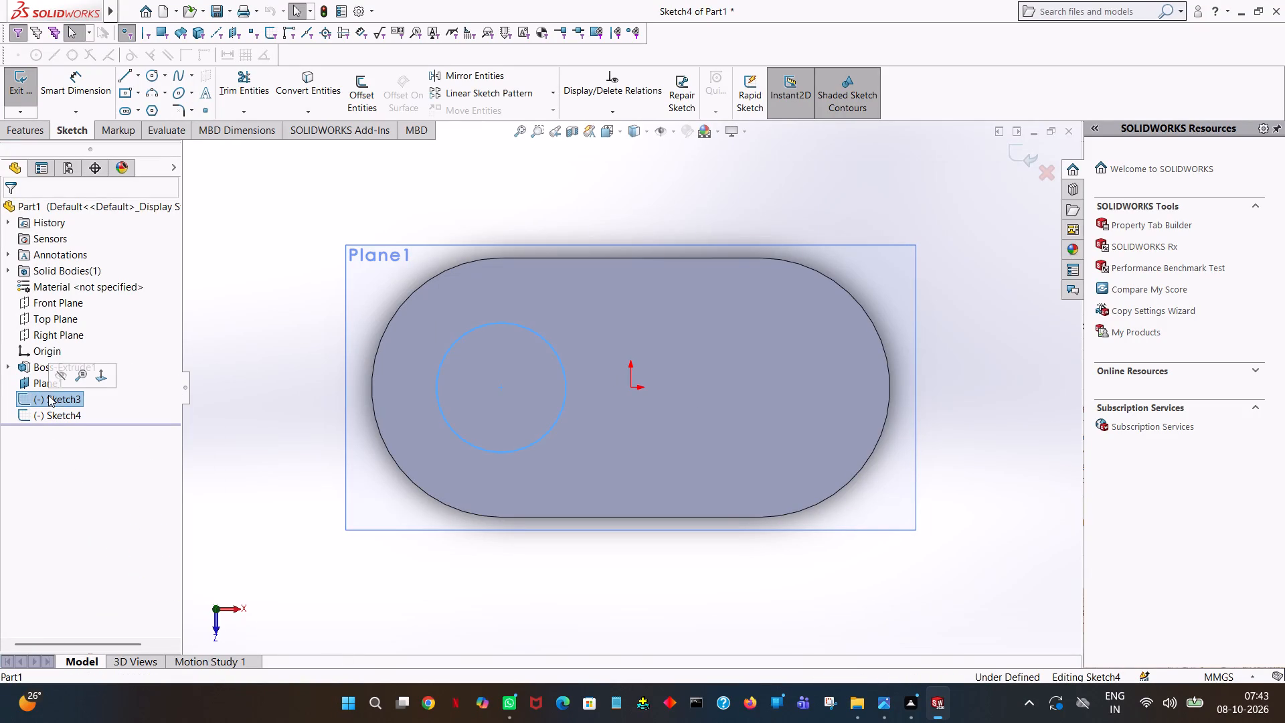
{"action": "left_click", "coordinate": [62, 378]}
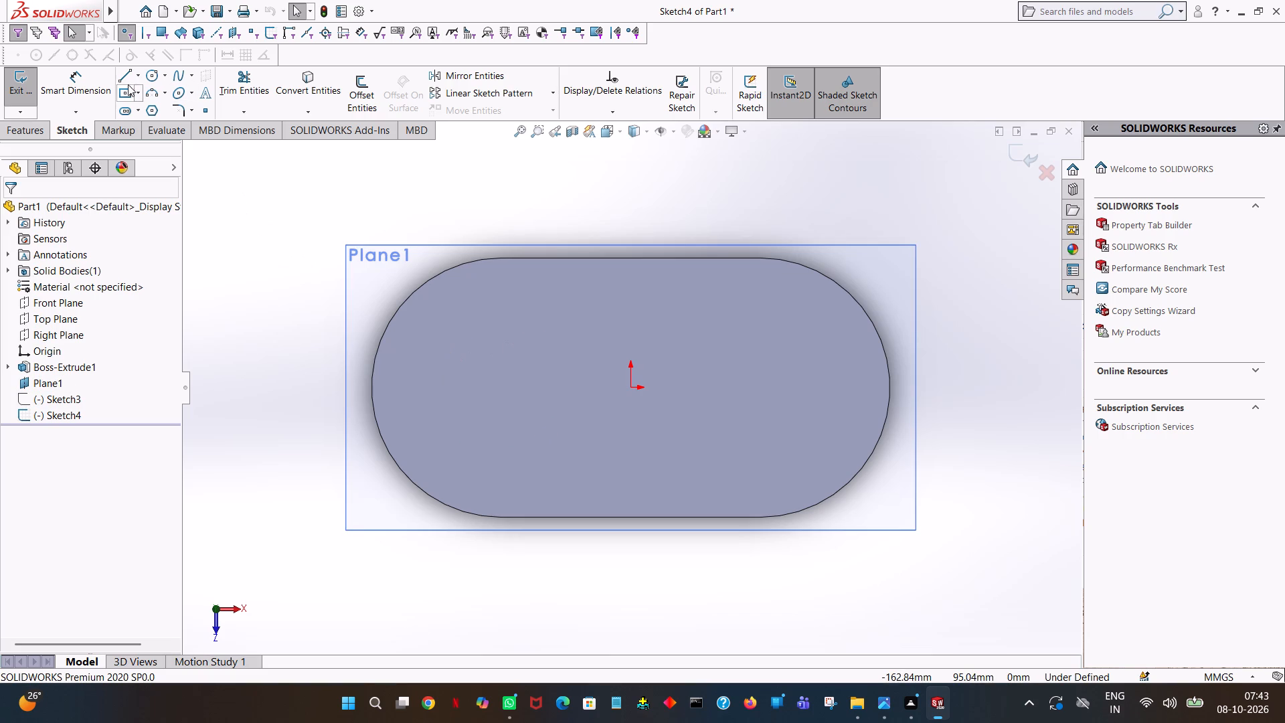
Draw two vertical 100 mm lines across the plate, each joining the ends of its straight edges where the rounded ends begin.
{"action": "left_click", "coordinate": [128, 72]}
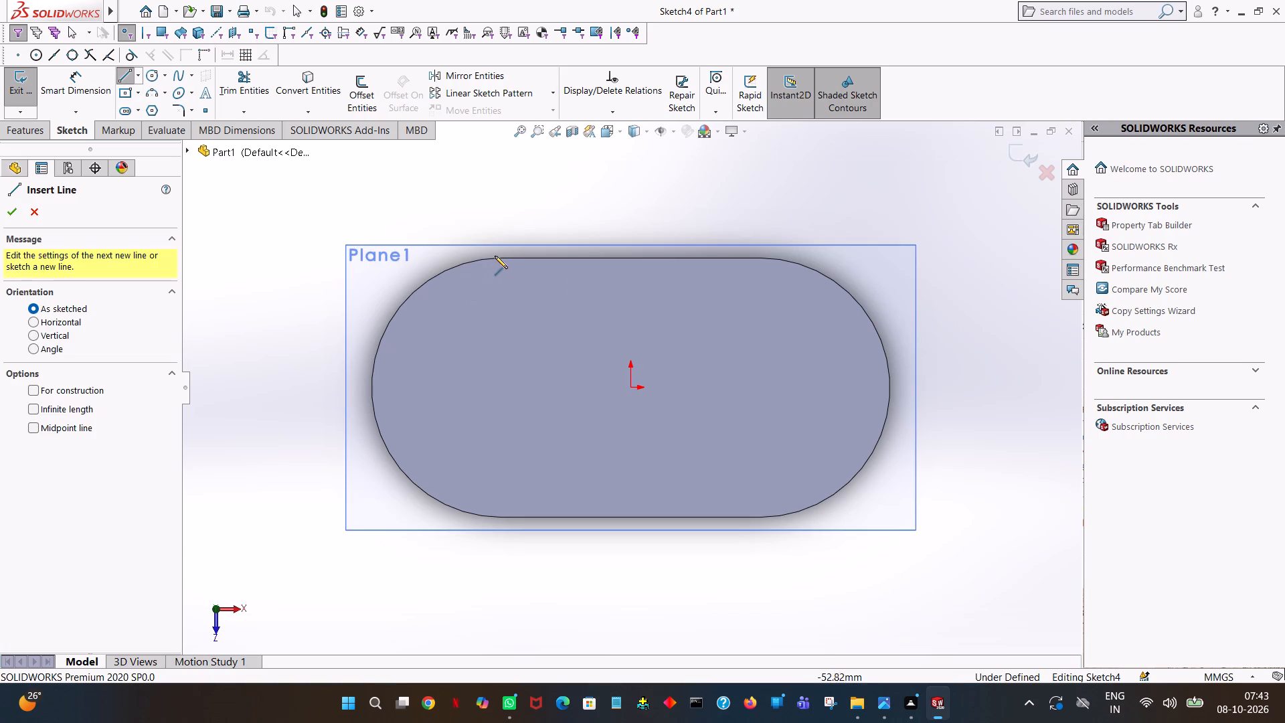
{"action": "left_click", "coordinate": [499, 256]}
{"action": "left_click", "coordinate": [499, 517]}
{"action": "right_click", "coordinate": [499, 517]}
{"action": "left_click", "coordinate": [570, 529]}
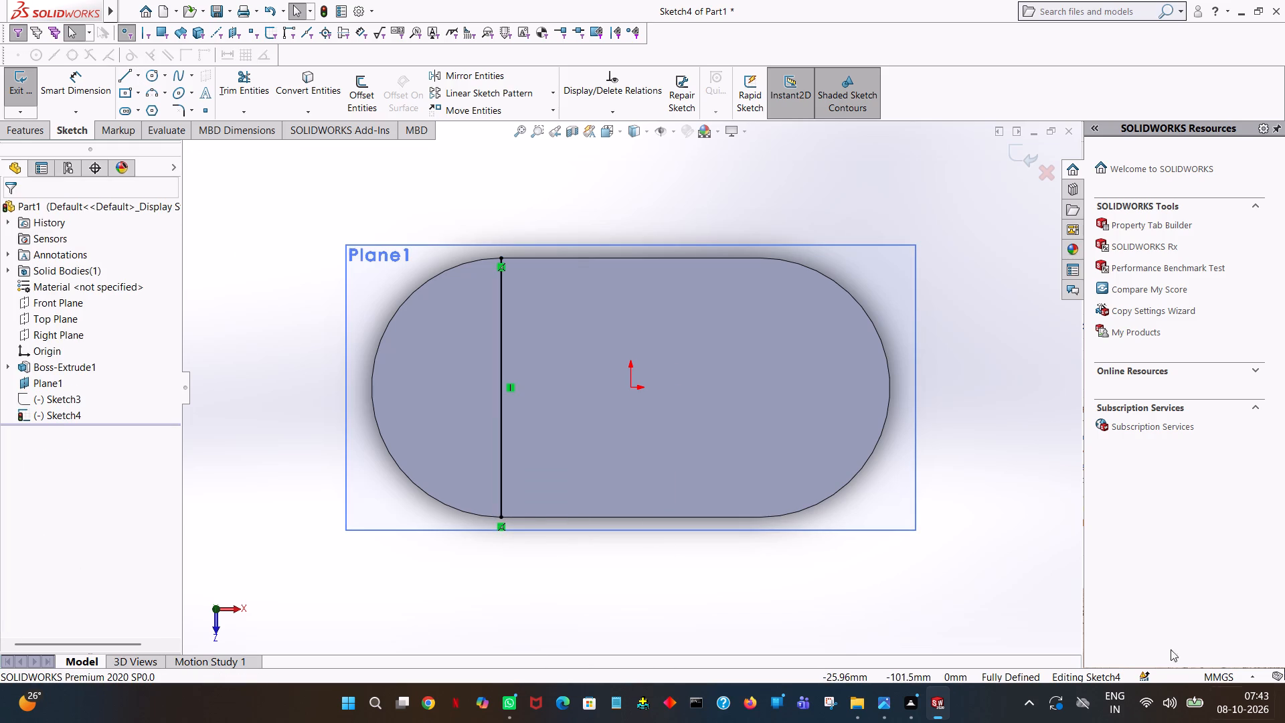
{"action": "left_click", "coordinate": [127, 74]}
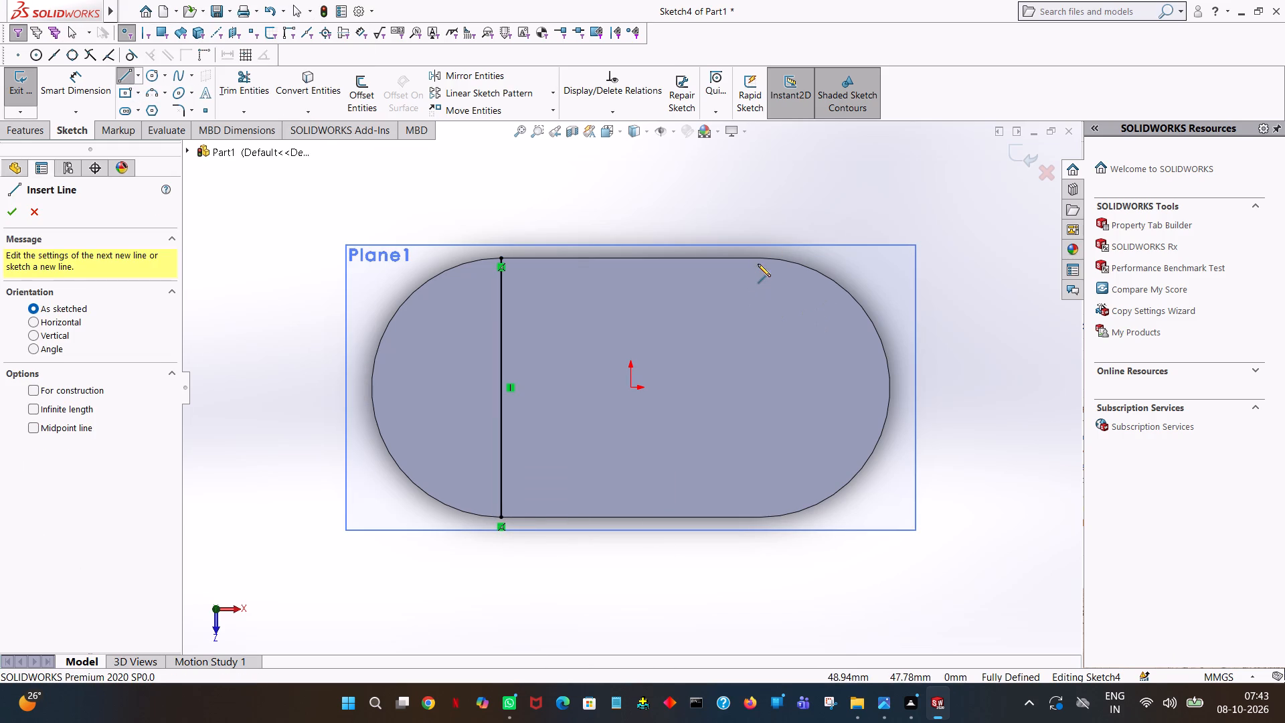
{"action": "left_click", "coordinate": [760, 258]}
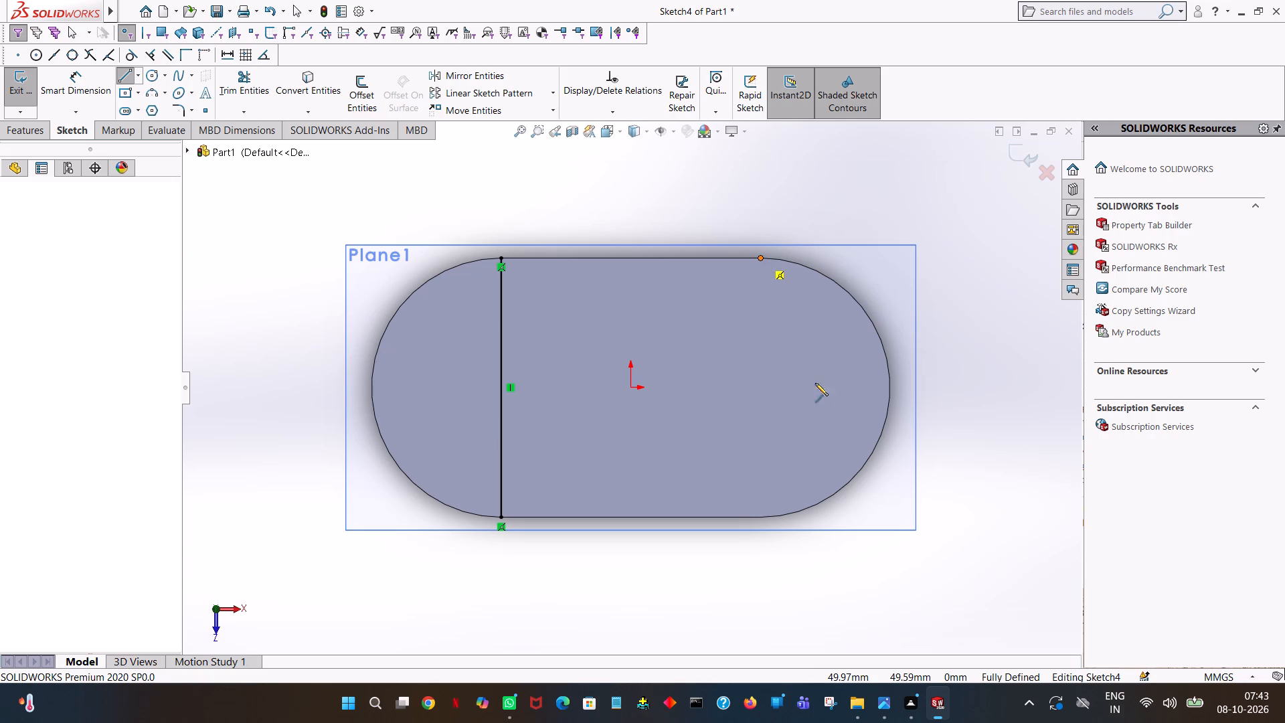
{"action": "left_click", "coordinate": [761, 515]}
{"action": "right_click", "coordinate": [761, 515]}
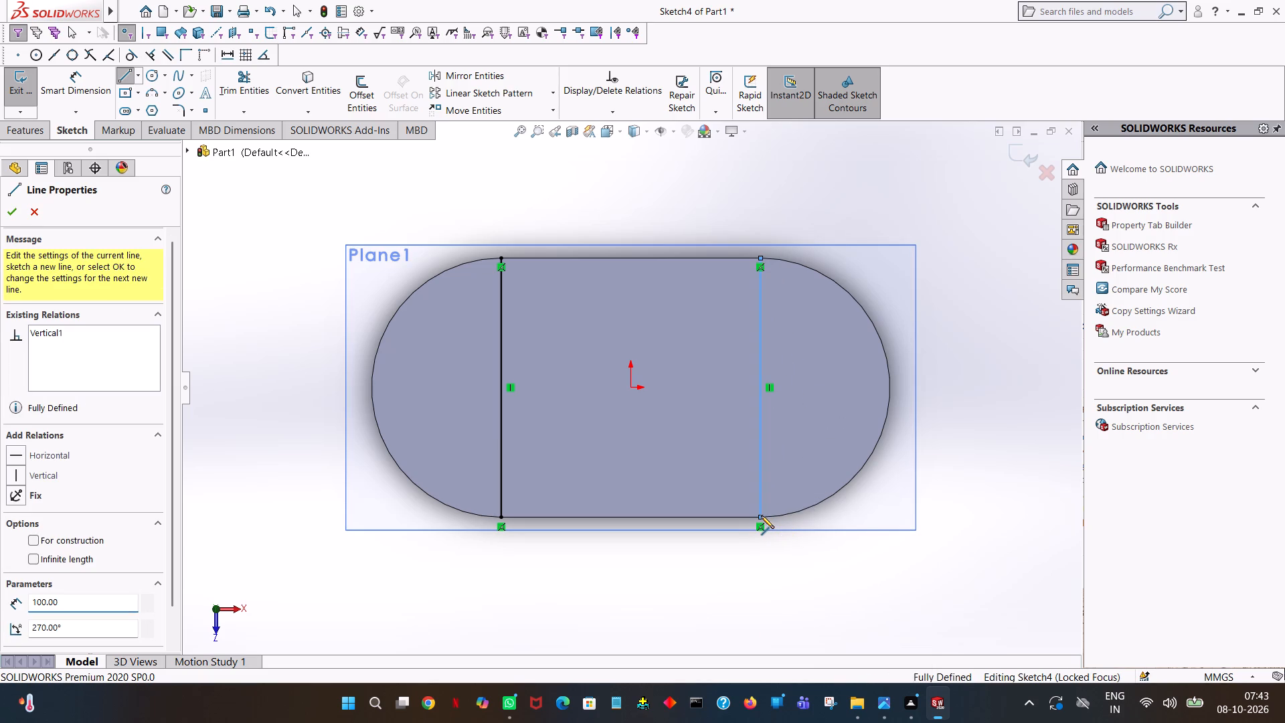
{"action": "left_click", "coordinate": [796, 521]}
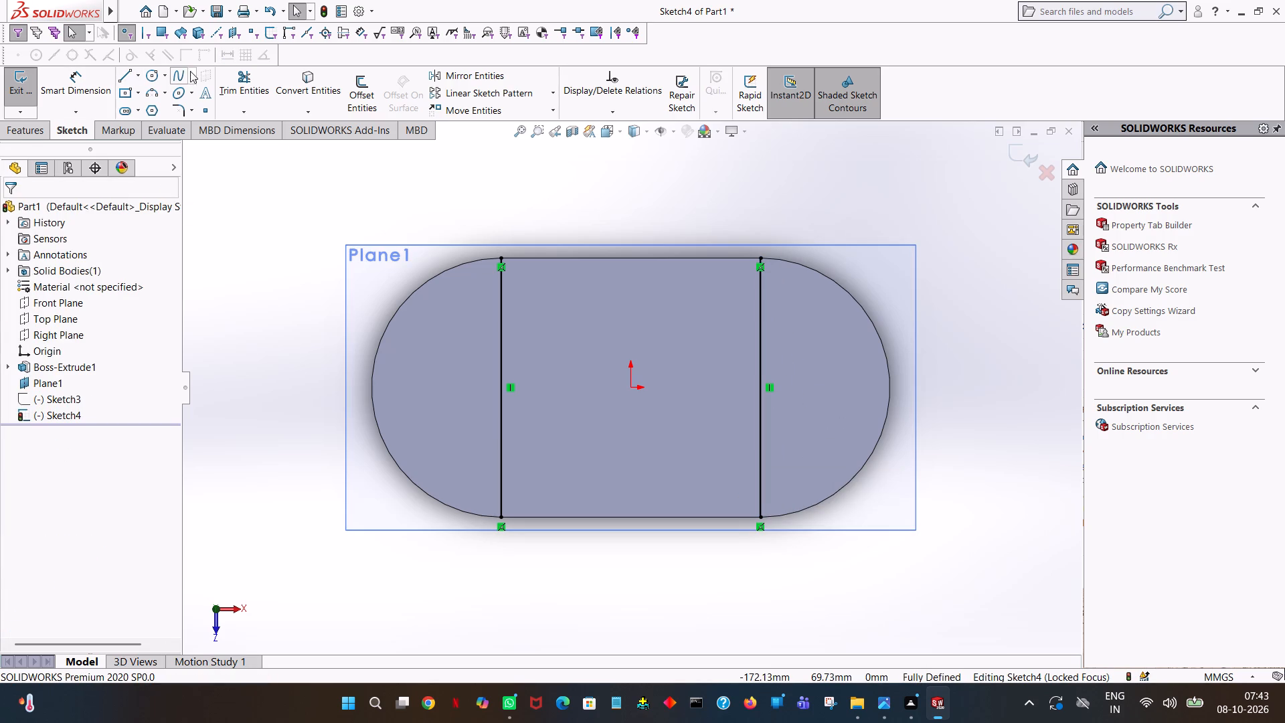
Draw a circle of 25 mm radius centred on the midpoint of each of the two vertical lines.
{"action": "left_click", "coordinate": [149, 76]}
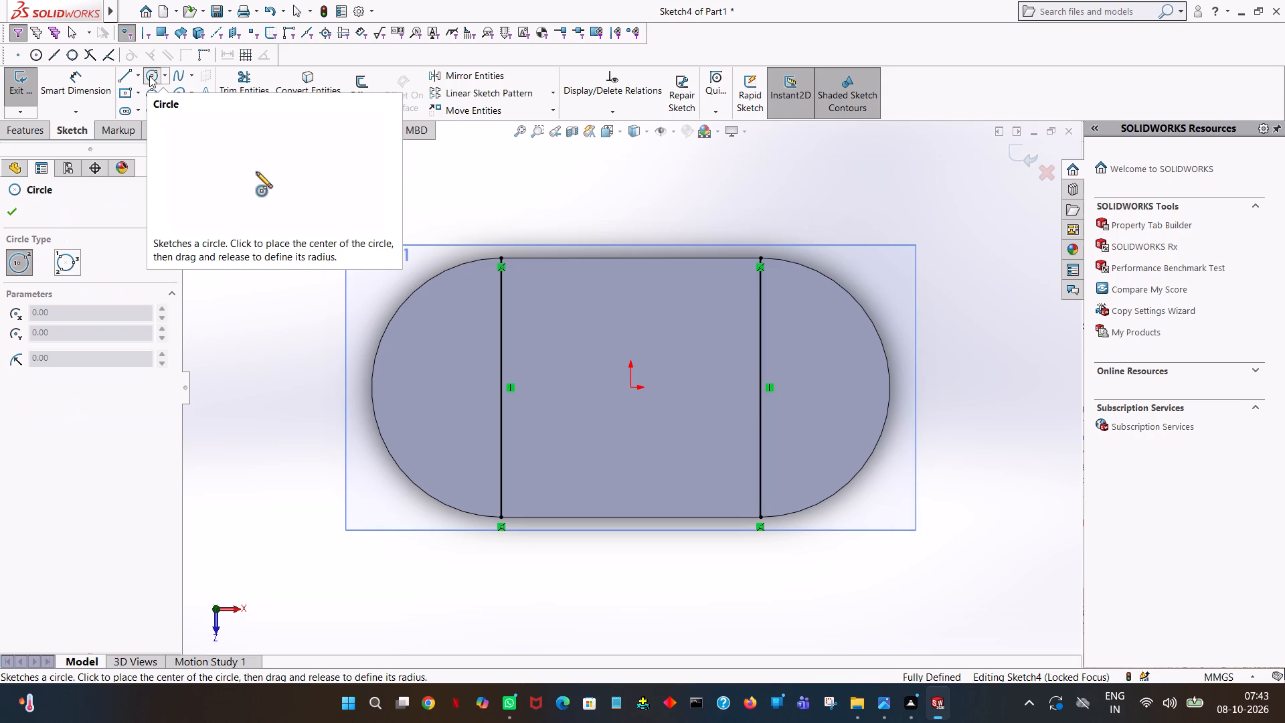
{"action": "left_click", "coordinate": [502, 388]}
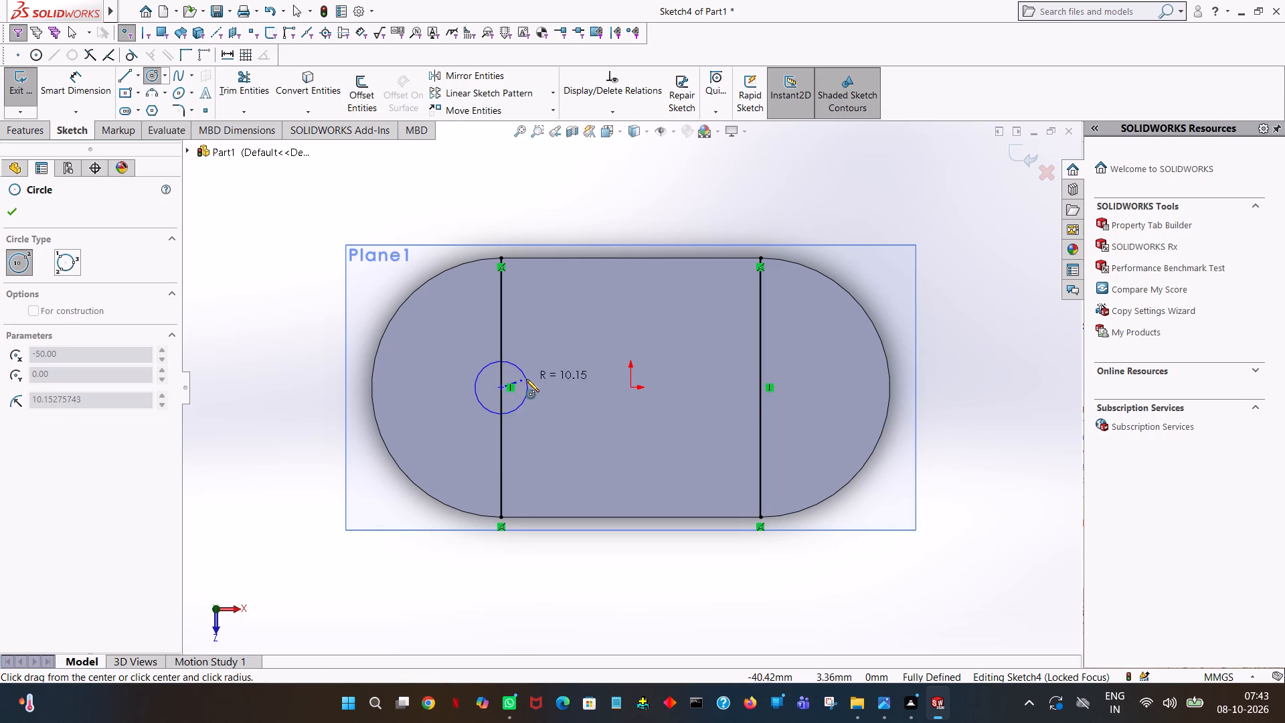
{"action": "left_click", "coordinate": [539, 373]}
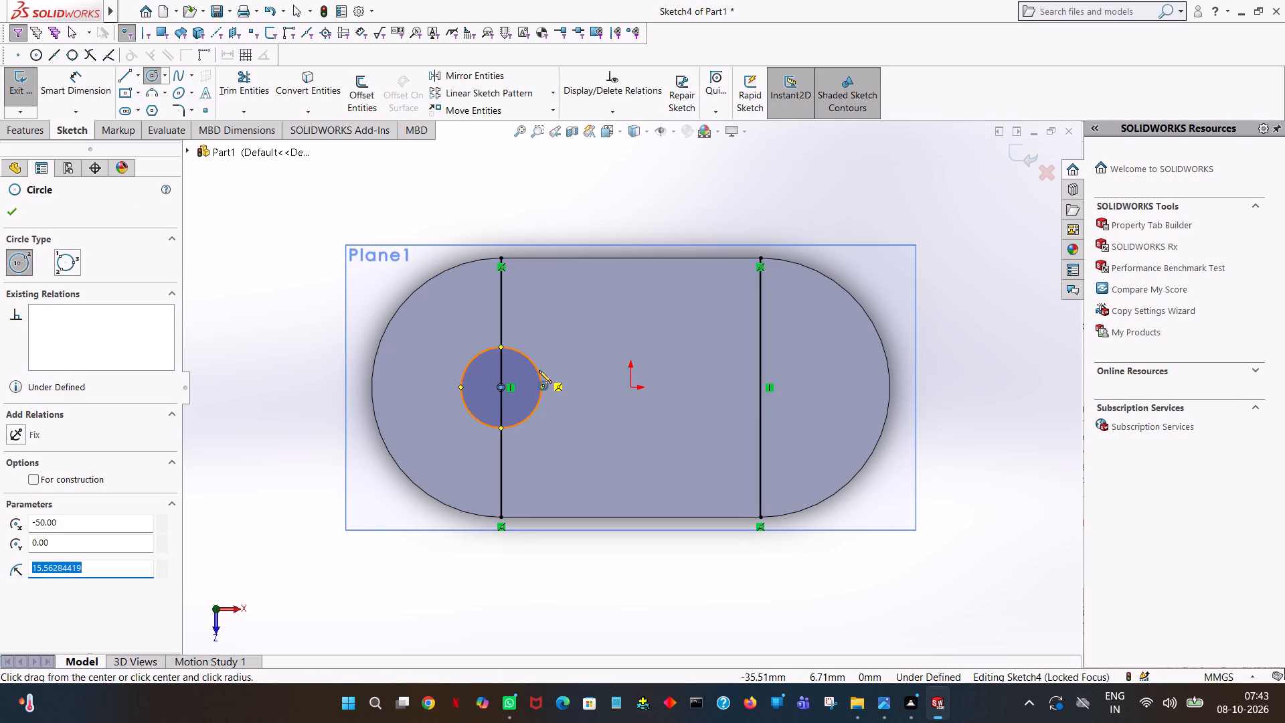
{"action": "key", "text": "2"}
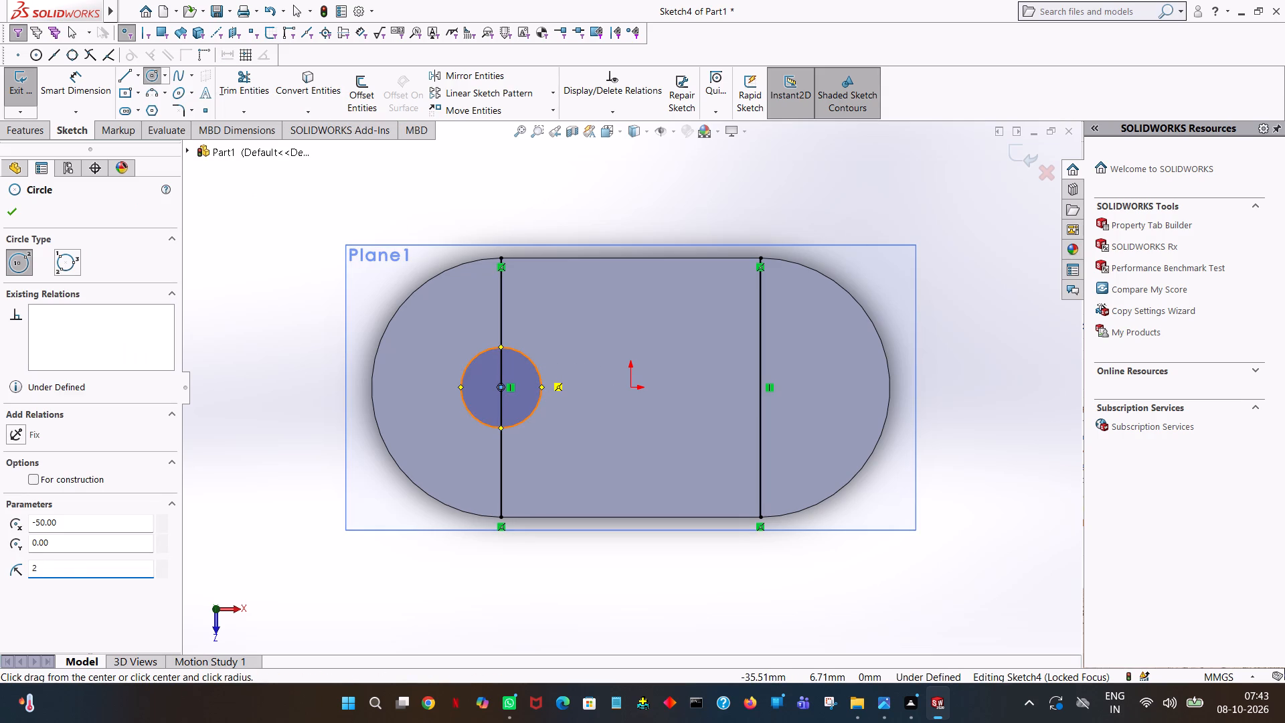
{"action": "key", "text": "5"}
{"action": "key", "text": "Return"}
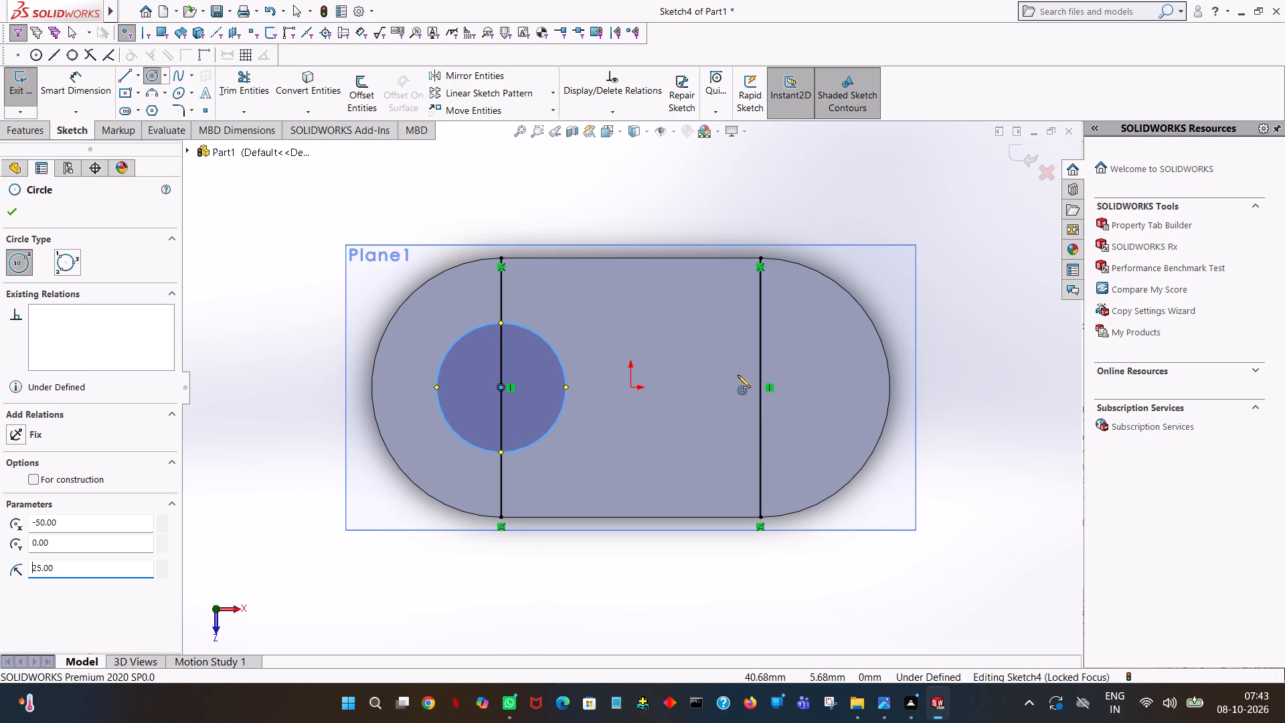
{"action": "left_click", "coordinate": [760, 386]}
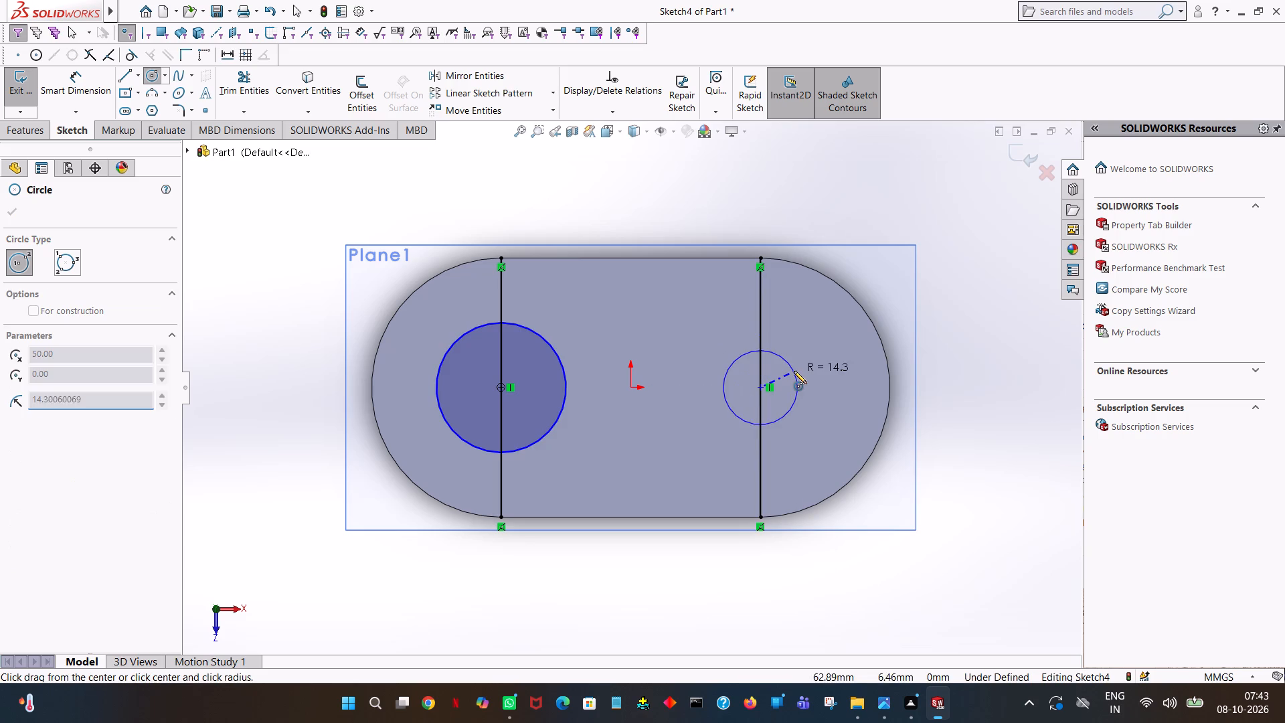
{"action": "left_click", "coordinate": [794, 371]}
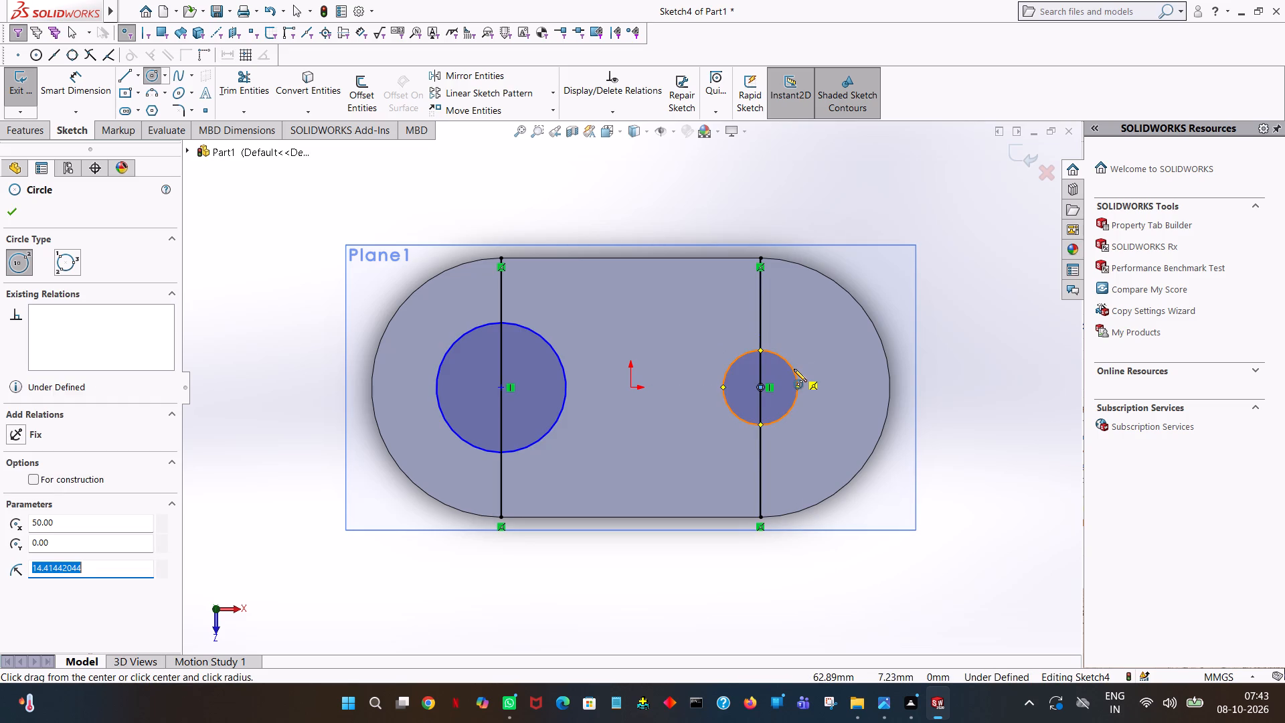
{"action": "type", "text": "25"}
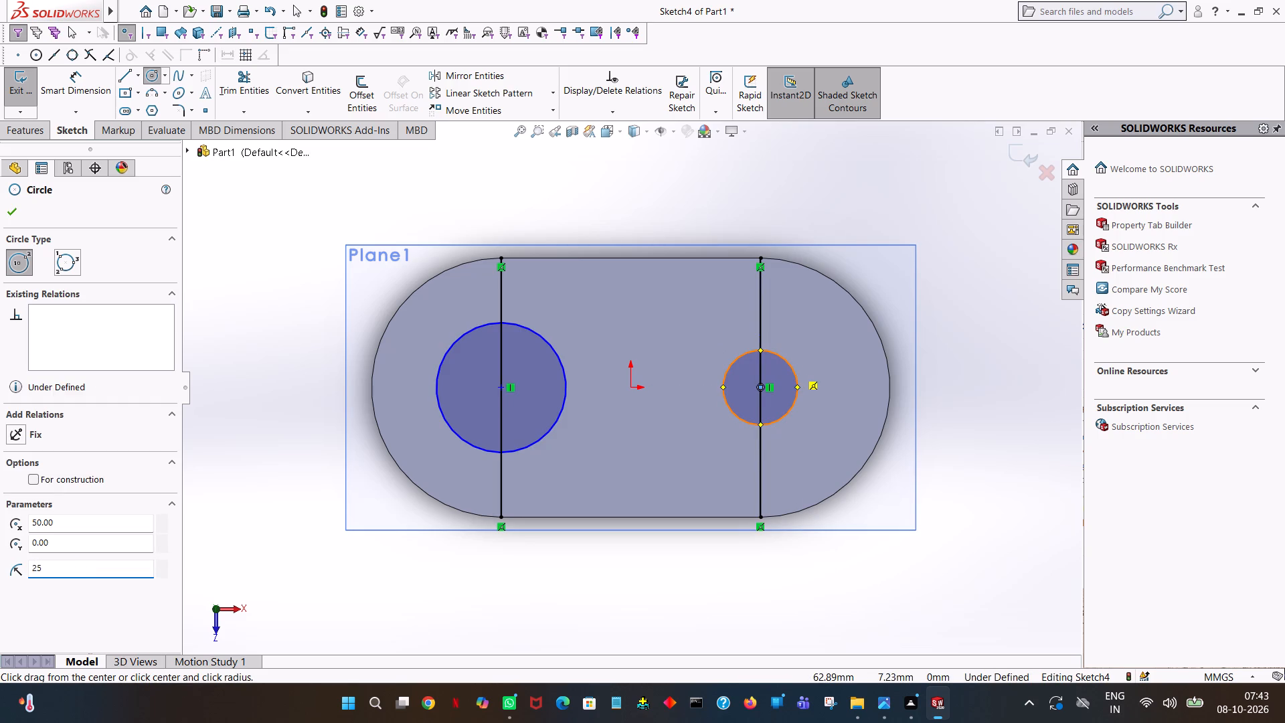
{"action": "key", "text": "Return"}
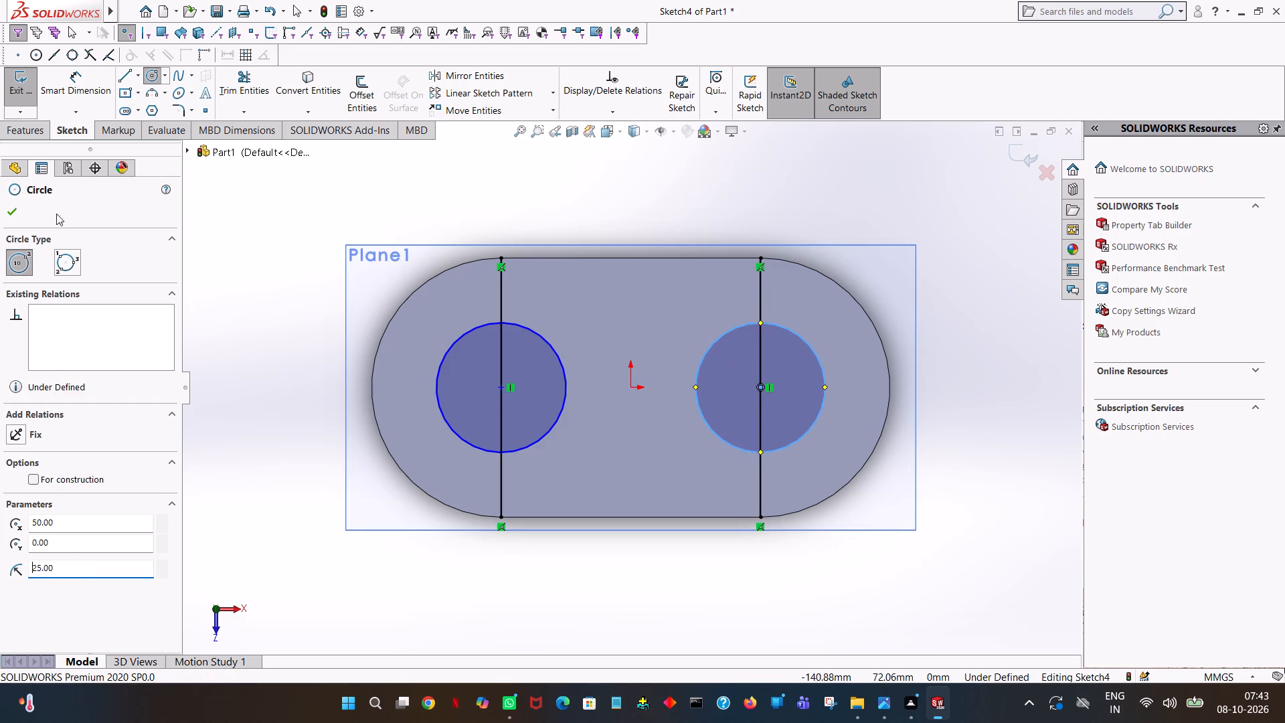
{"action": "left_click", "coordinate": [8, 212]}
{"action": "left_click", "coordinate": [322, 205]}
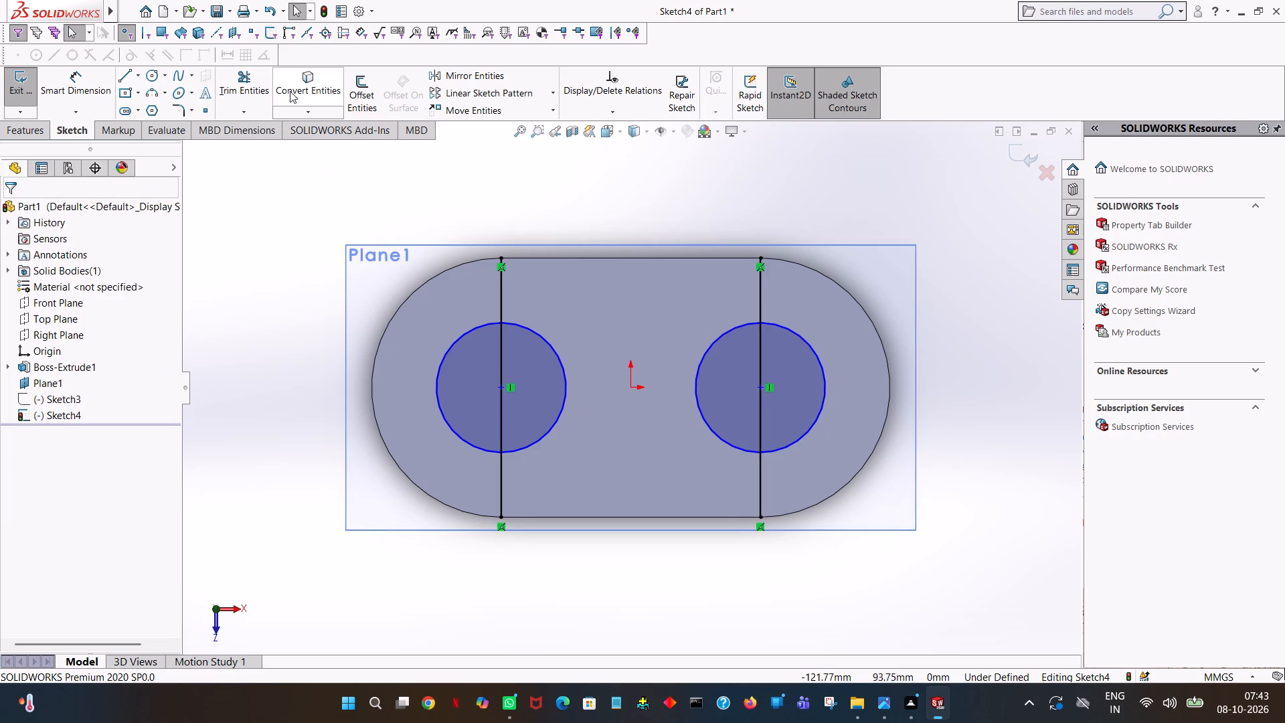
Trim away all segments of both vertical lines, inside and outside the circles, leaving only the two circles.
{"action": "left_click", "coordinate": [258, 81]}
{"action": "left_click", "coordinate": [500, 293]}
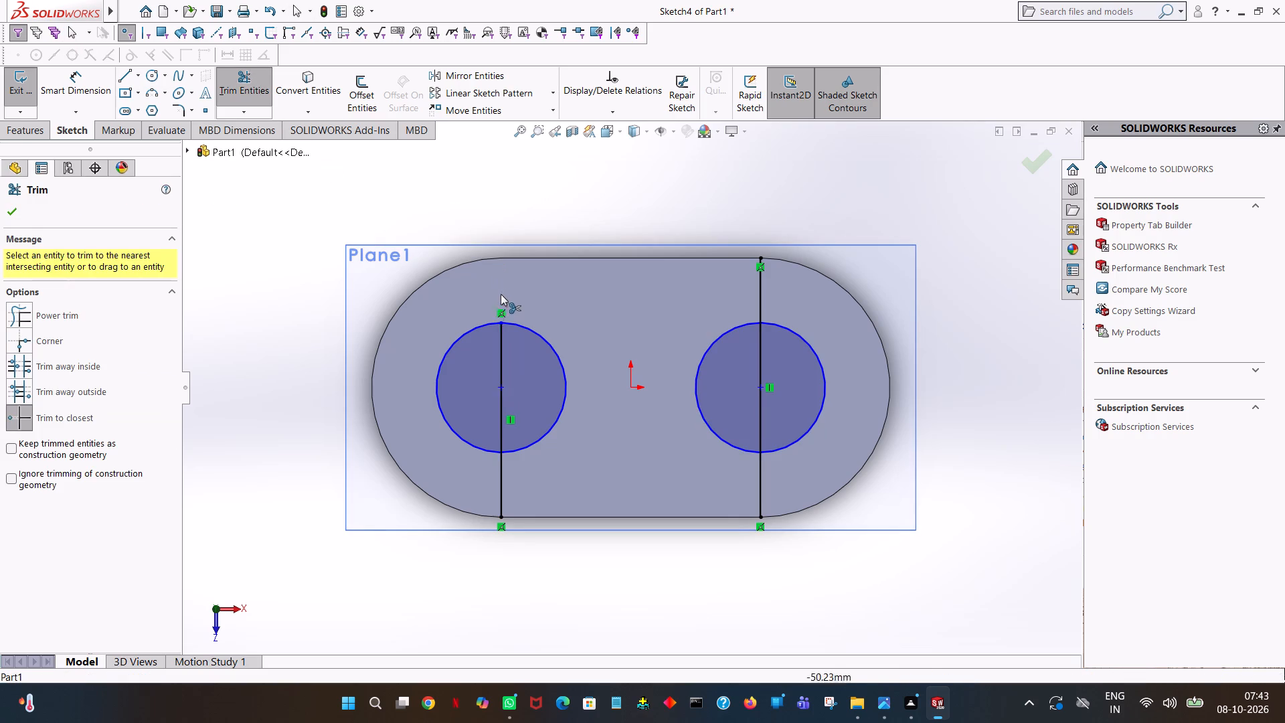
{"action": "left_click", "coordinate": [502, 343]}
{"action": "left_click", "coordinate": [503, 493]}
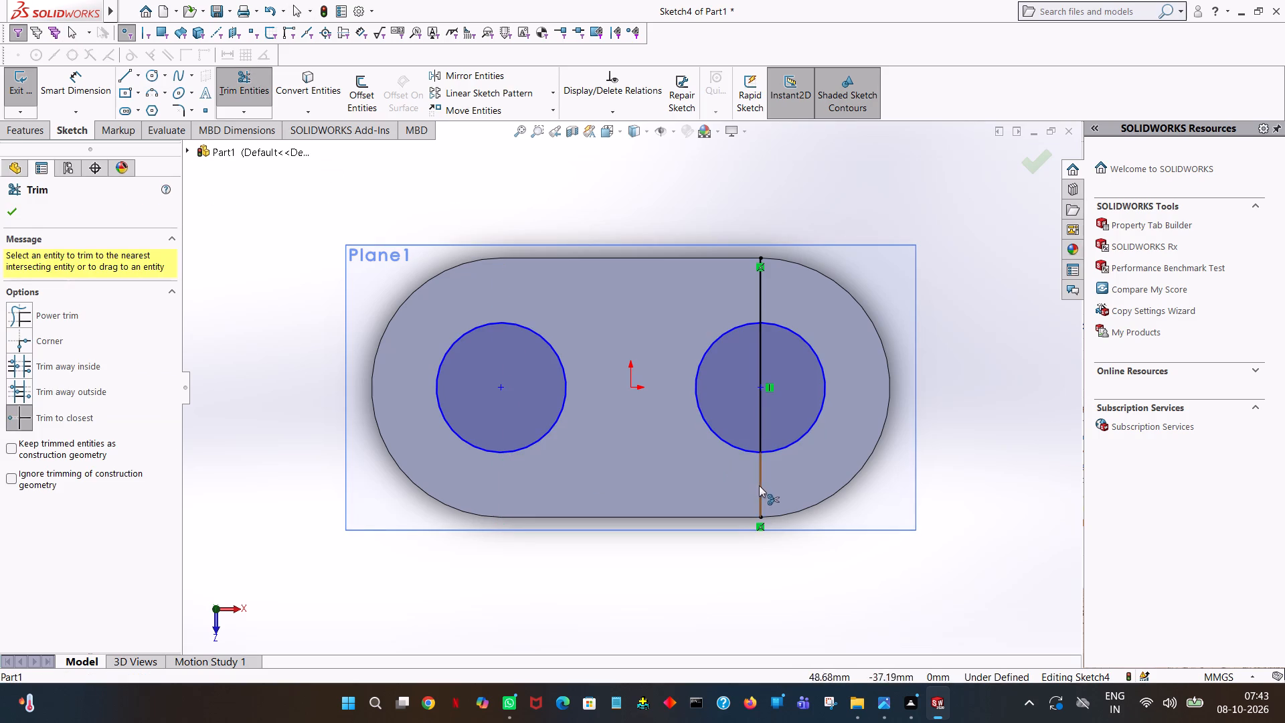
{"action": "left_click", "coordinate": [762, 491]}
{"action": "left_click", "coordinate": [760, 418]}
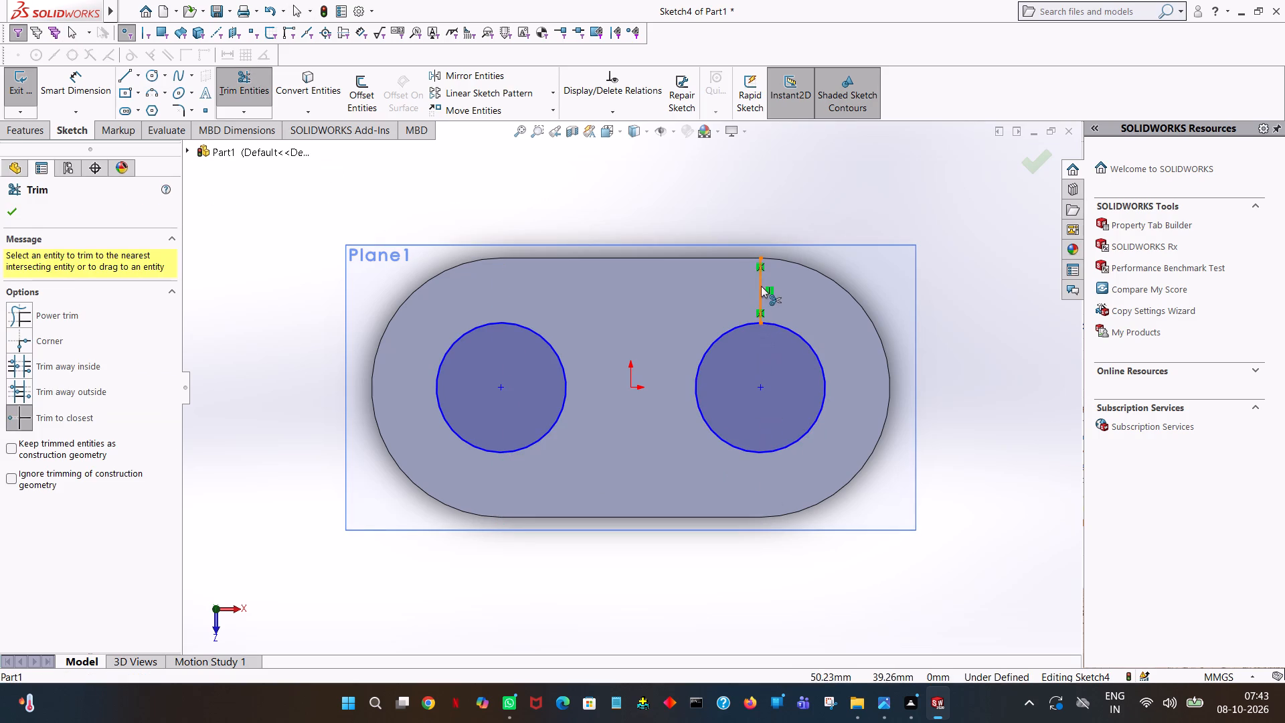
{"action": "left_click", "coordinate": [761, 286]}
{"action": "left_click", "coordinate": [5, 206]}
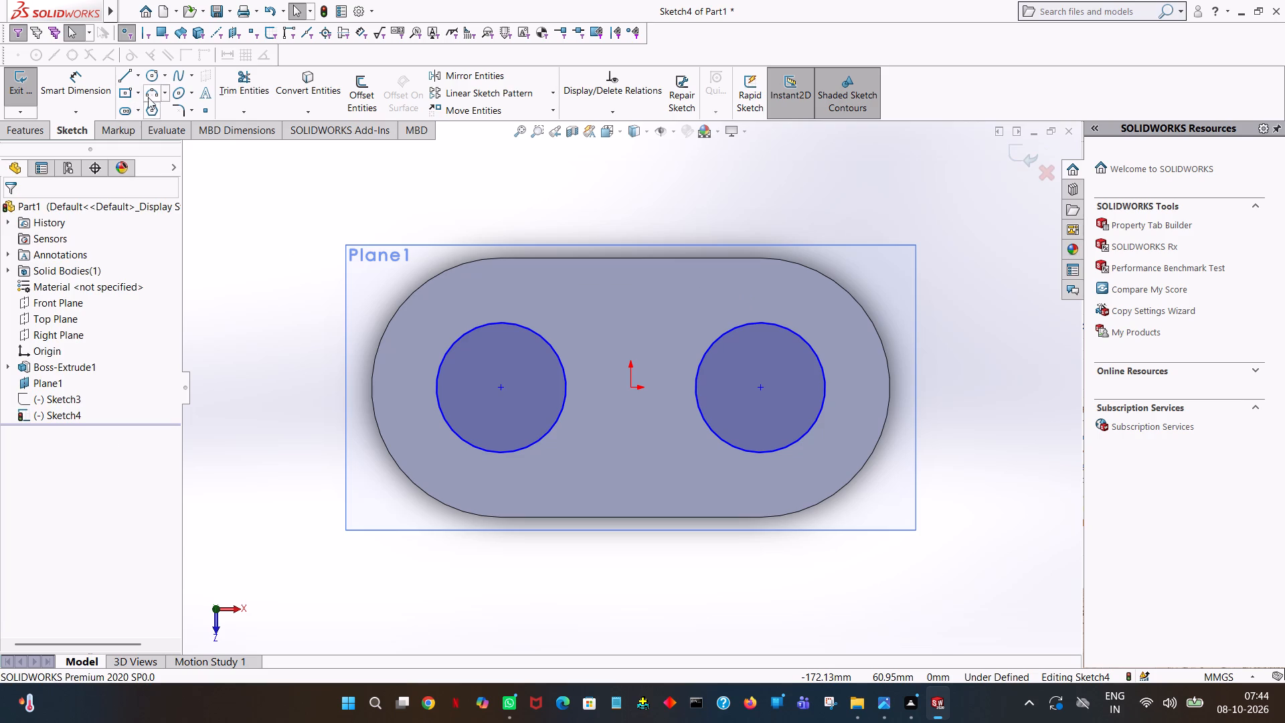
Draw a horizontal line from the top of the right-hand circle toward the other circle and set its length to 25 mm.
{"action": "left_click", "coordinate": [131, 80]}
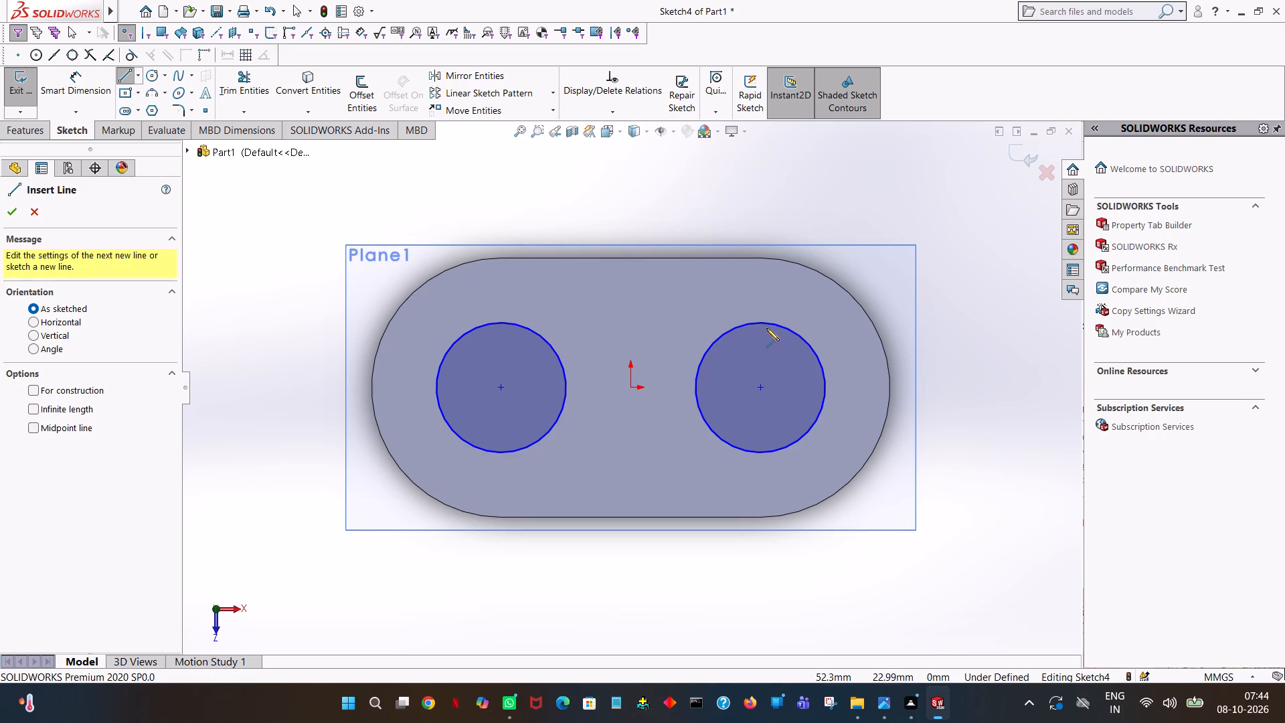
{"action": "left_click", "coordinate": [760, 321]}
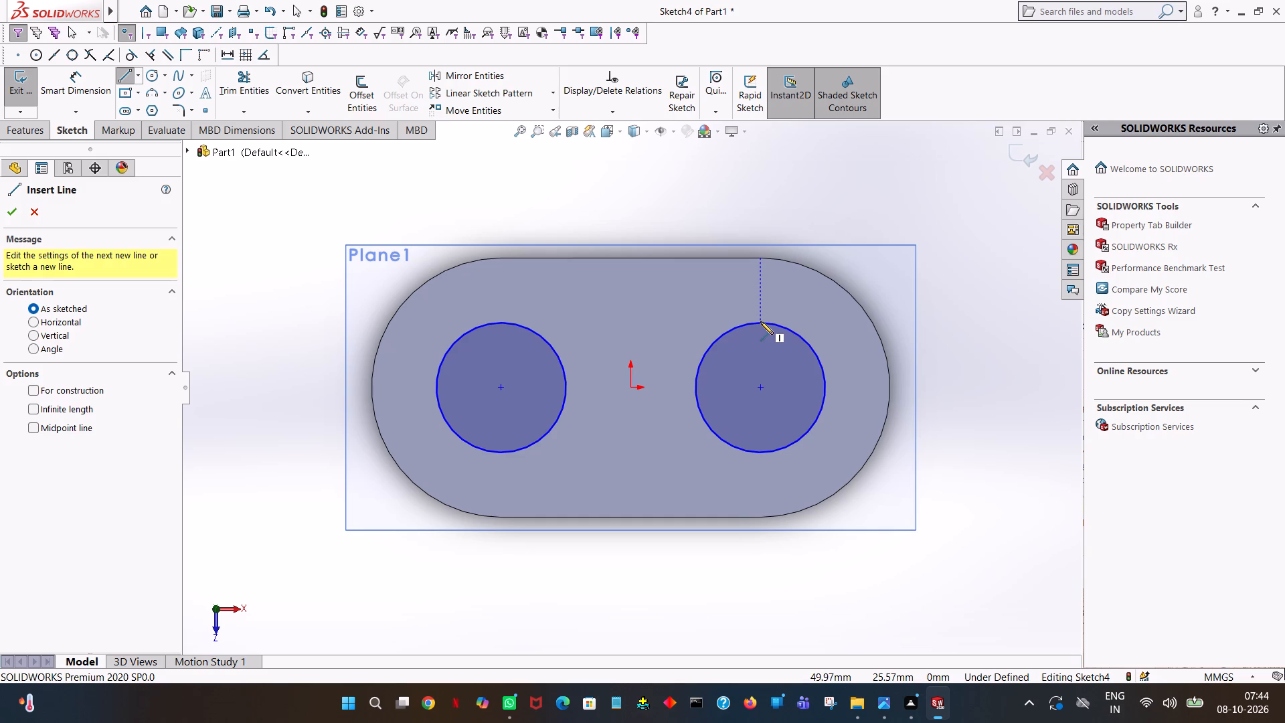
{"action": "left_click", "coordinate": [653, 323]}
{"action": "type", "text": "25"}
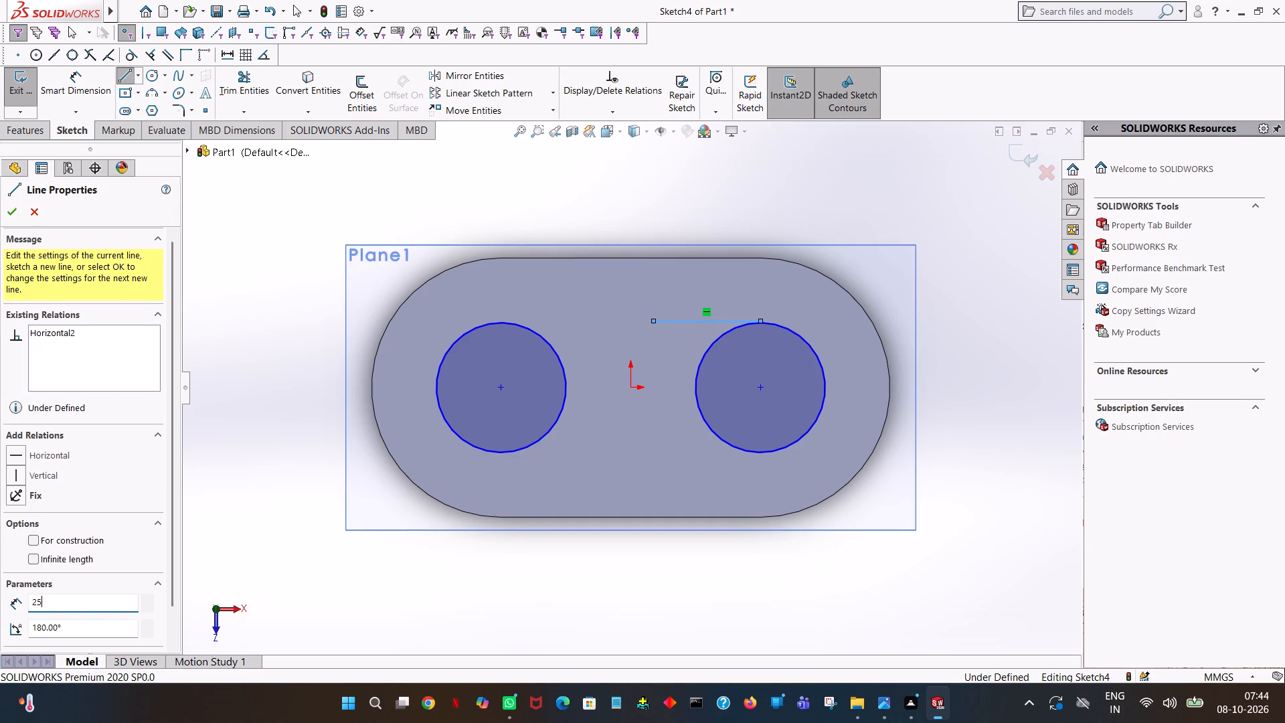
{"action": "key", "text": "Return"}
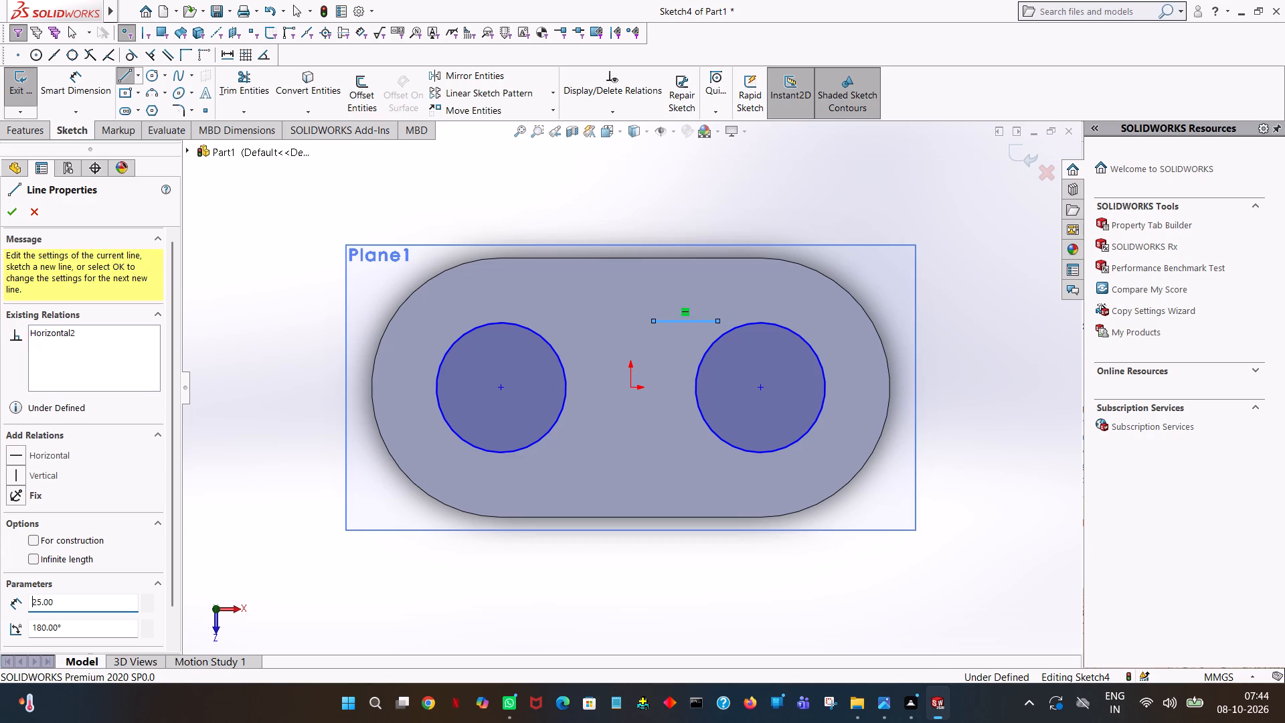
{"action": "right_click", "coordinate": [653, 323]}
{"action": "left_click", "coordinate": [669, 327]}
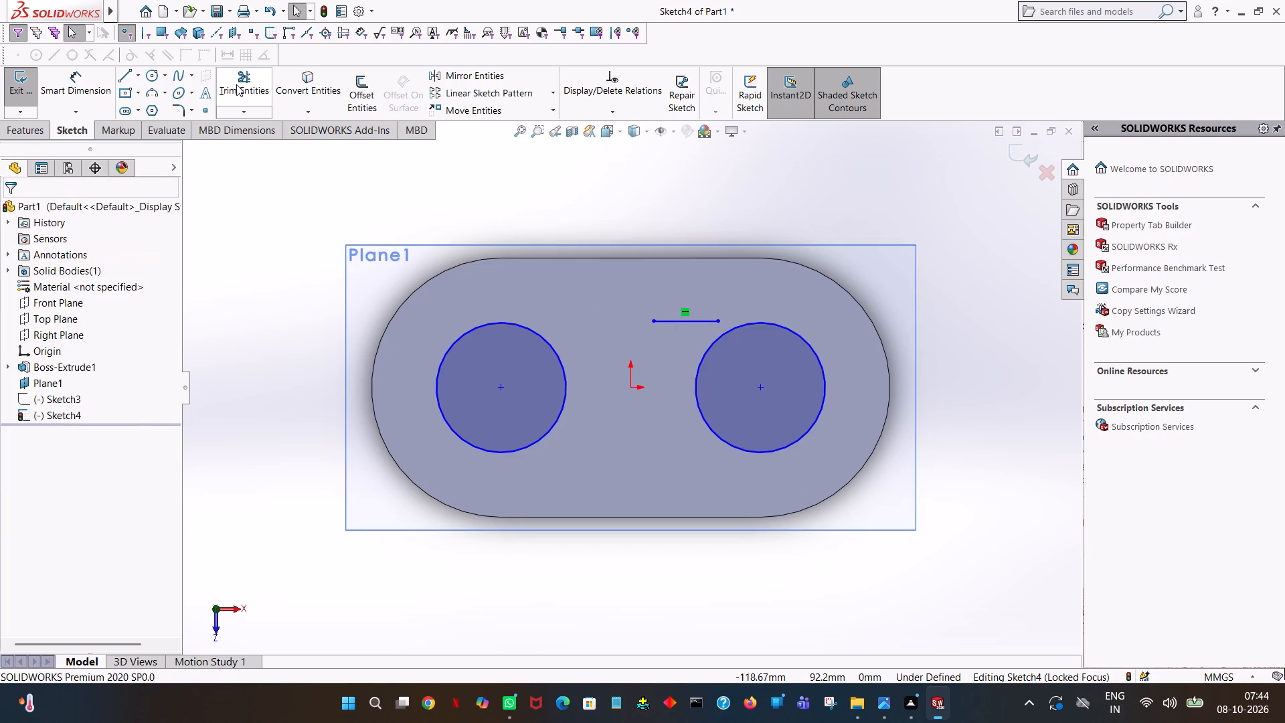
Trim away the 25 mm horizontal line beside the top of the right-hand circle.
{"action": "left_click", "coordinate": [236, 84]}
{"action": "left_click", "coordinate": [688, 317]}
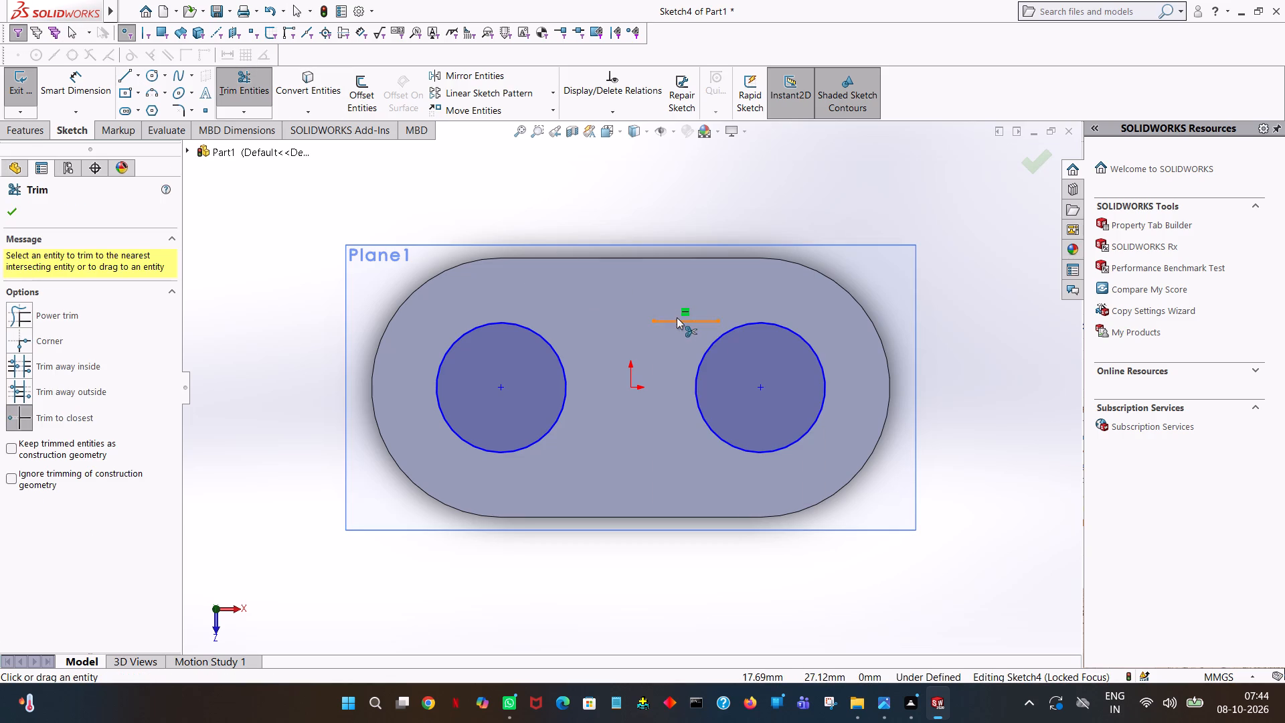
{"action": "left_click", "coordinate": [677, 317]}
Draw a 25 mm line inward along the plate's upper straight edge from its right end, continuing with a vertical line about 32 mm down.
{"action": "left_click", "coordinate": [127, 82]}
{"action": "left_click", "coordinate": [762, 258]}
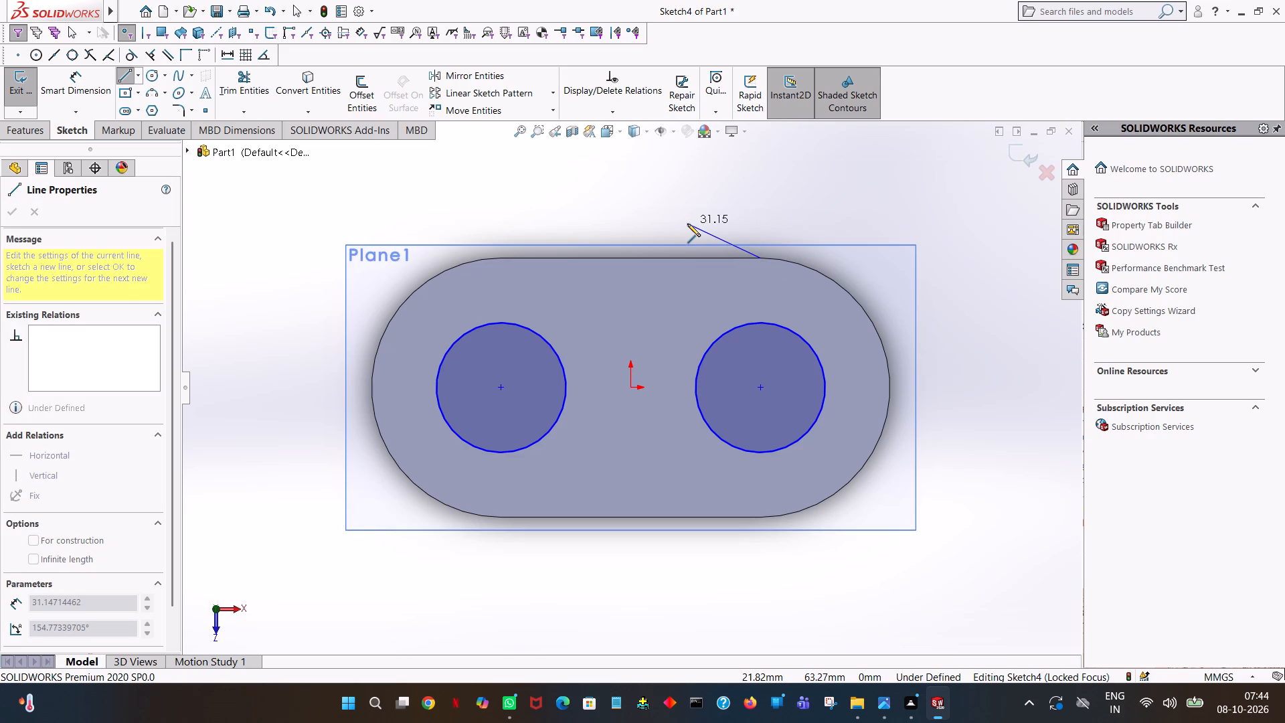
{"action": "left_click", "coordinate": [673, 257]}
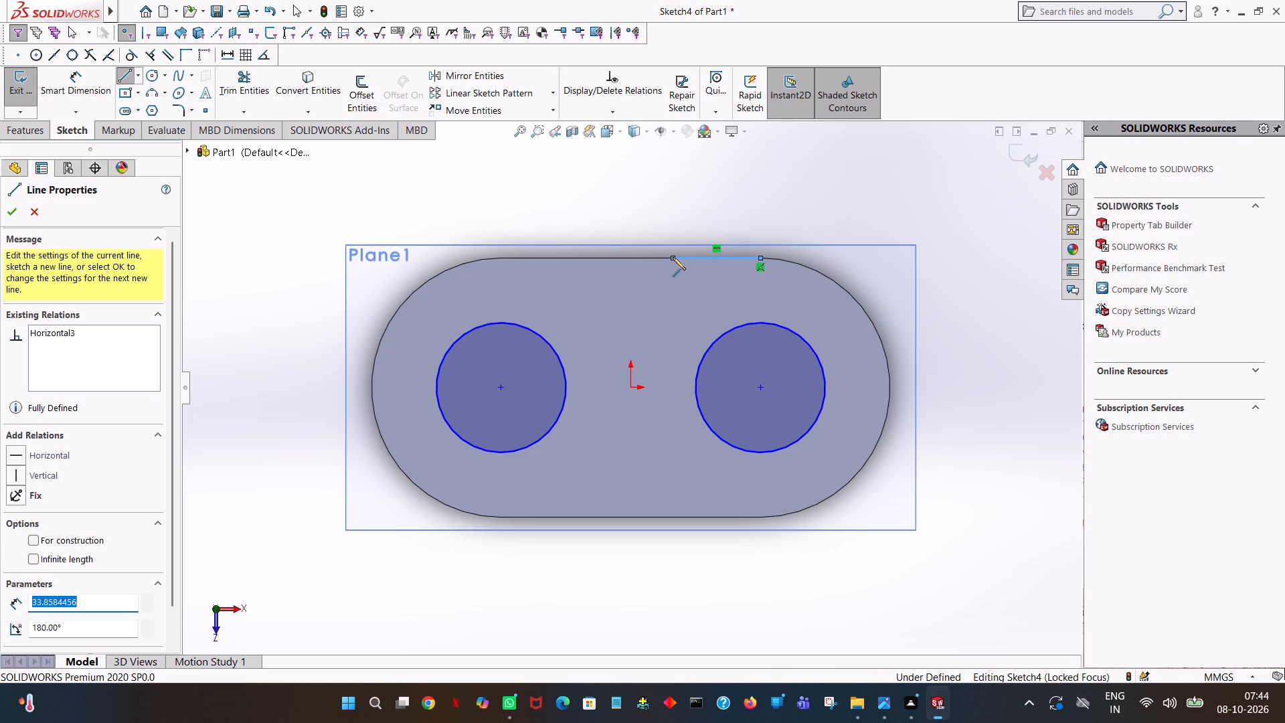
{"action": "type", "text": "25"}
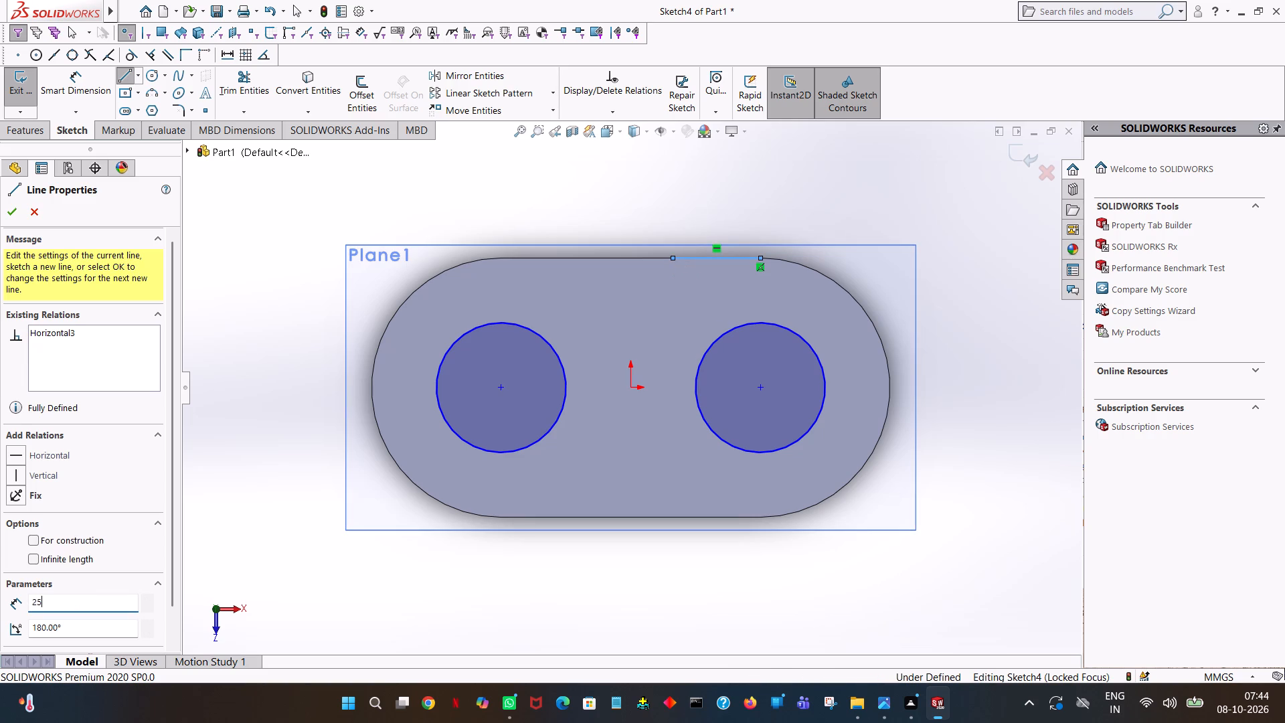
{"action": "key", "text": "Return"}
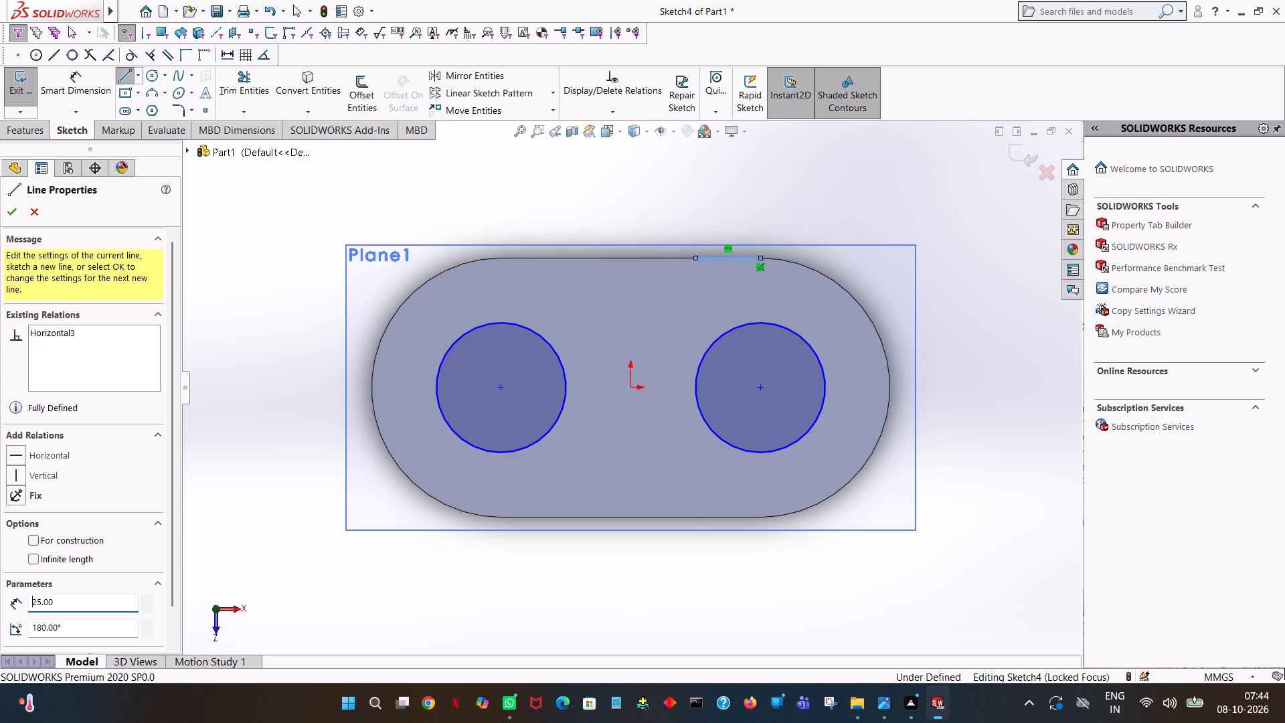
{"action": "left_click", "coordinate": [695, 340]}
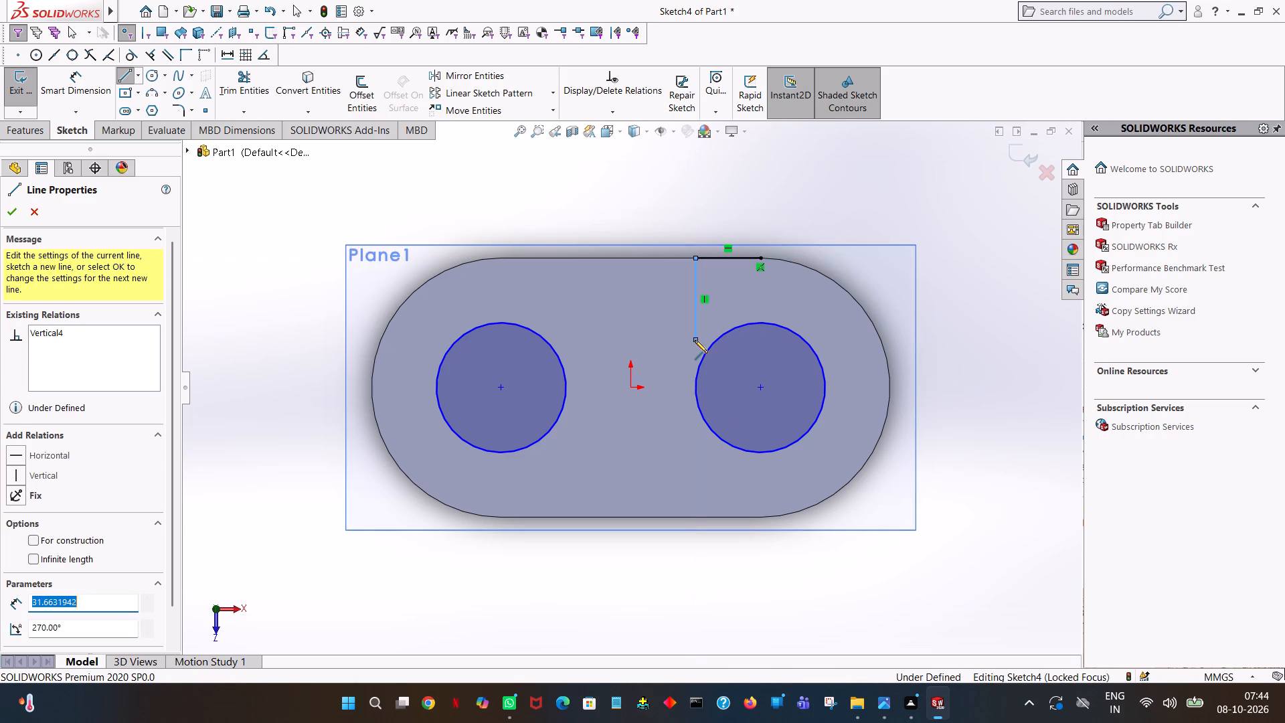
{"action": "right_click", "coordinate": [695, 340]}
{"action": "left_click", "coordinate": [711, 345]}
{"action": "left_click", "coordinate": [617, 183]}
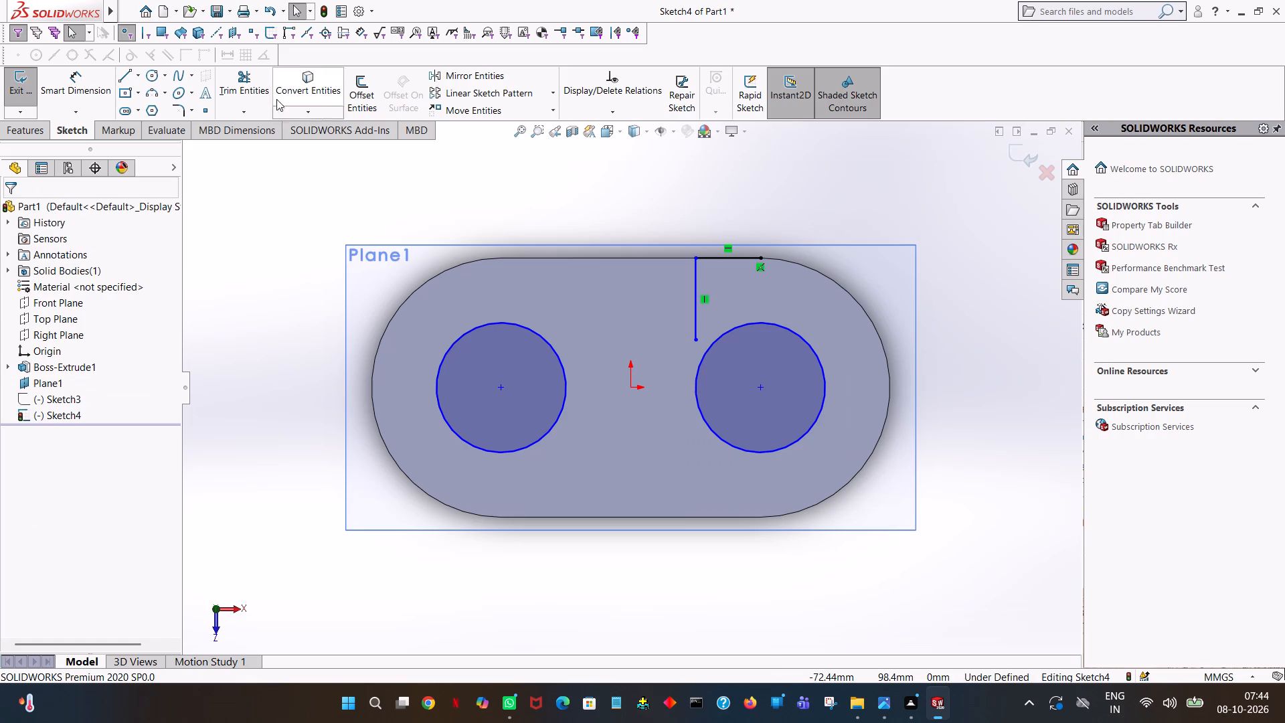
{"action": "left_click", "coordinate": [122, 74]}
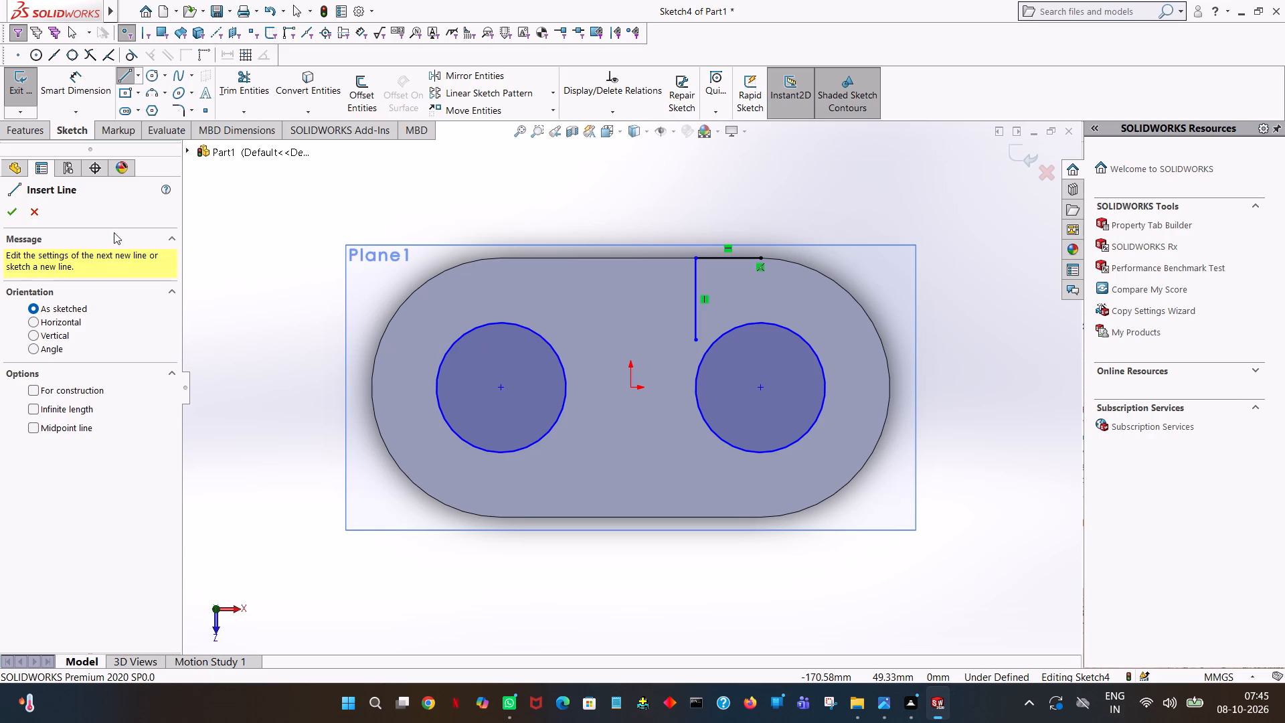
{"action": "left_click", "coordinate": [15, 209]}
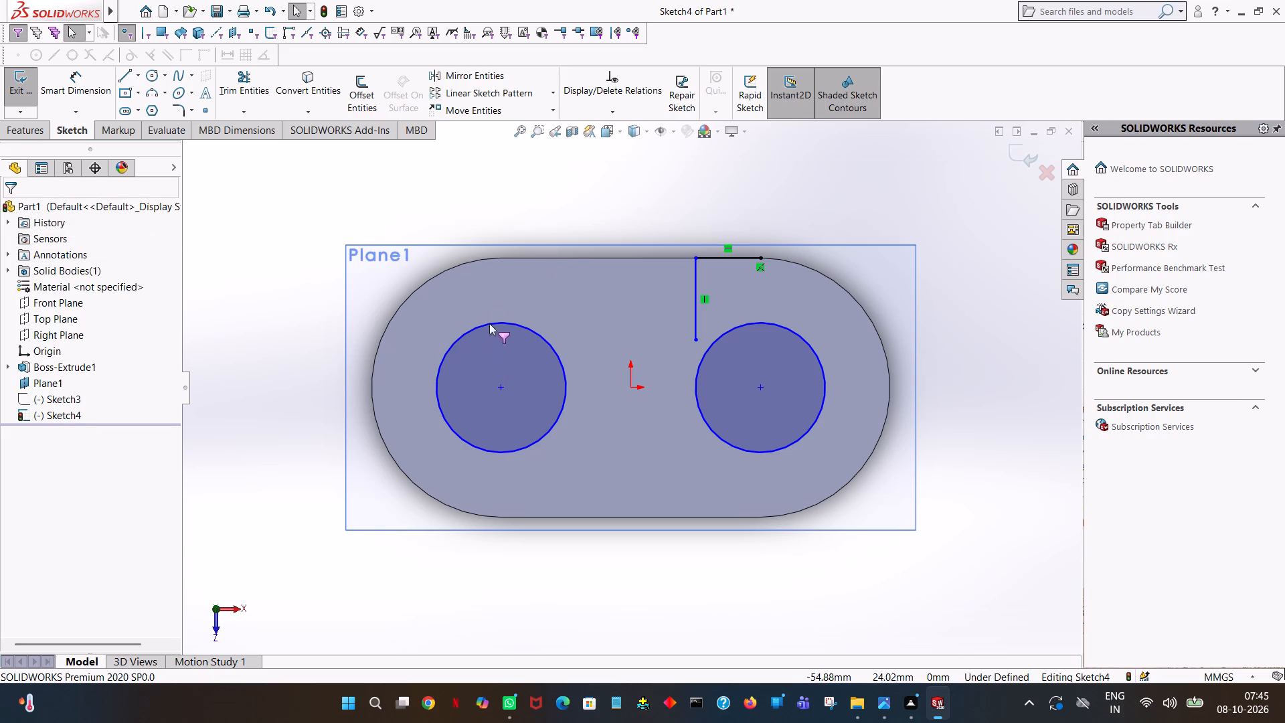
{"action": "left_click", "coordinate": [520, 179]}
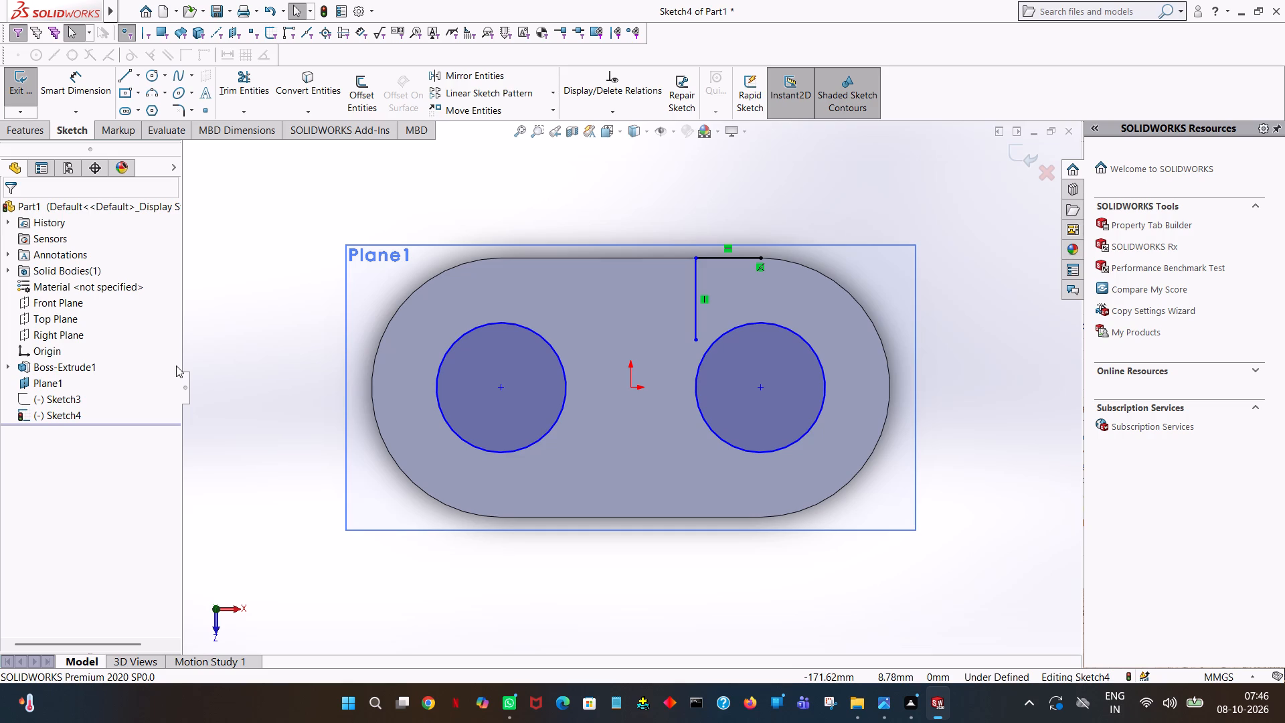
Draw a 100 mm horizontal line joining the tops of both circles, continuing with a 25 mm vertical line up to the plate's straight edge end.
{"action": "key", "text": "F6"}
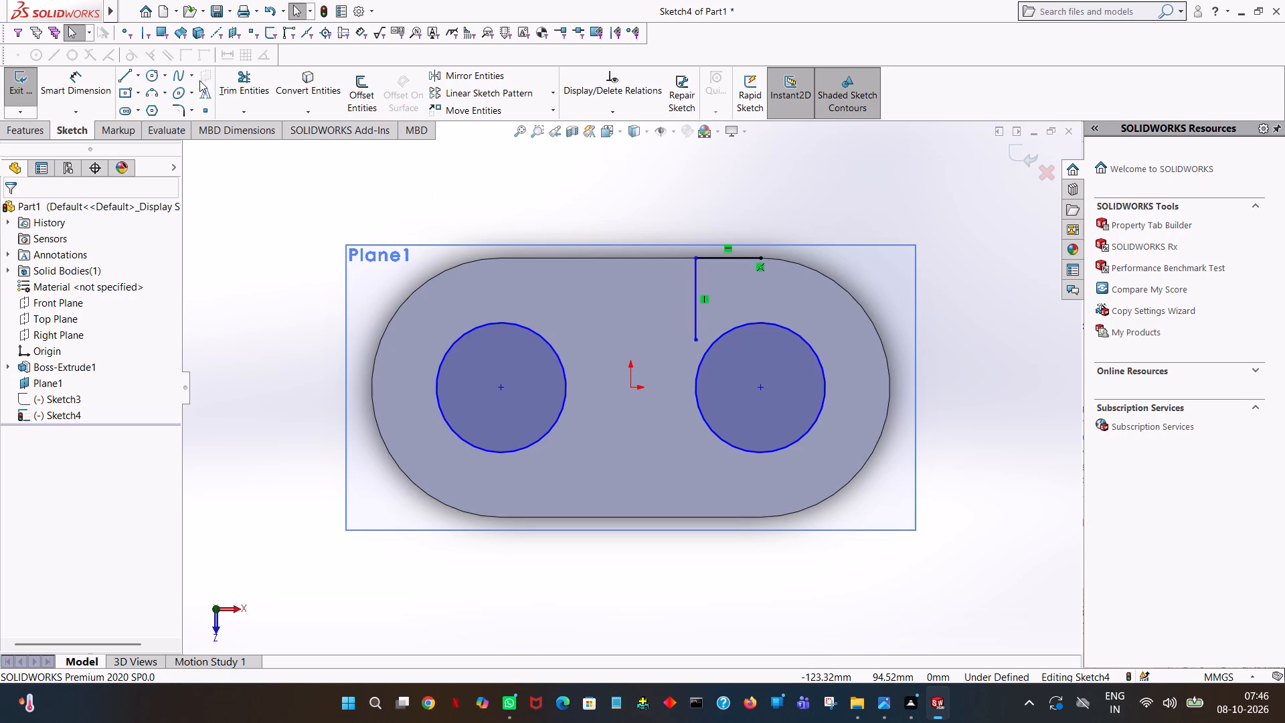
{"action": "left_click", "coordinate": [125, 72]}
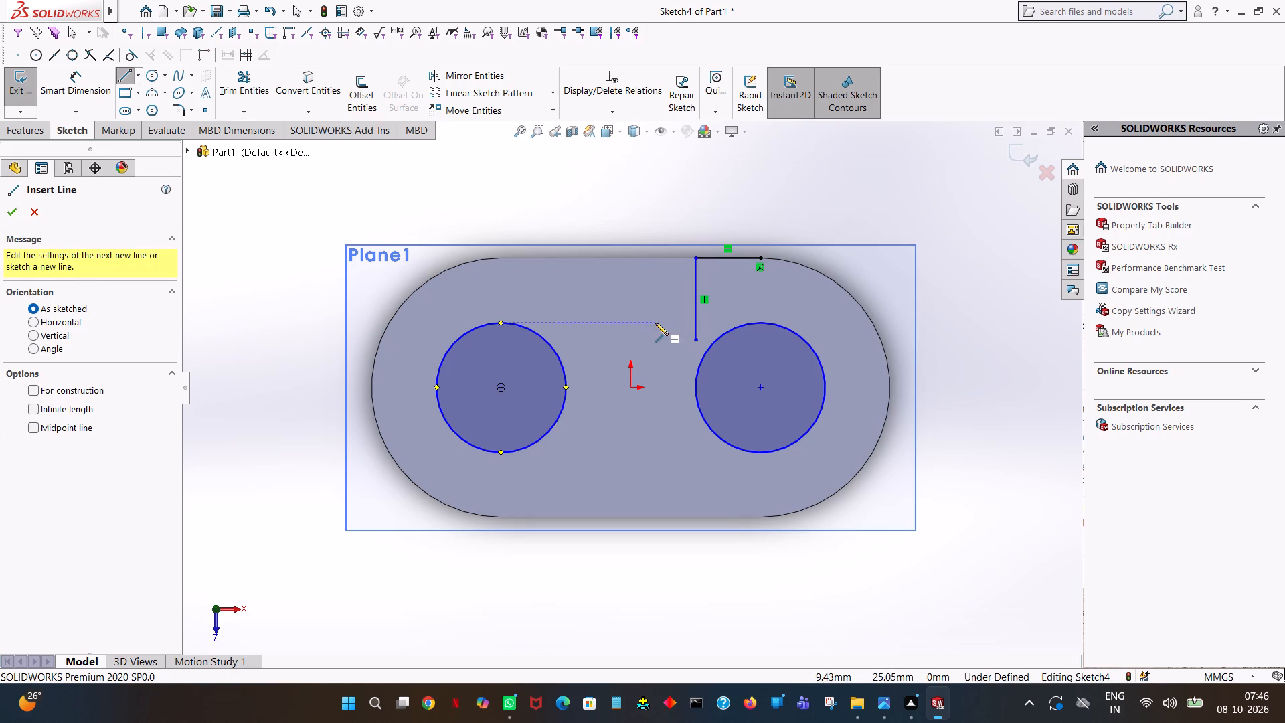
{"action": "left_click", "coordinate": [499, 321]}
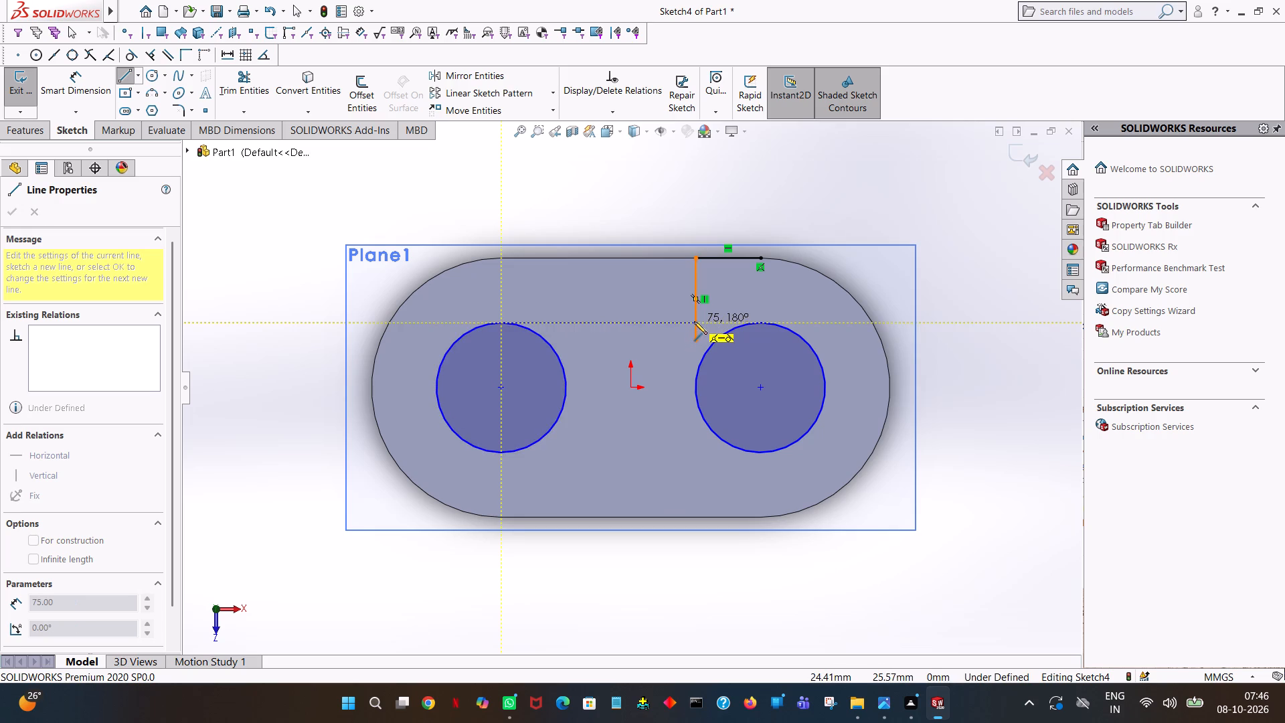
{"action": "left_click", "coordinate": [761, 323]}
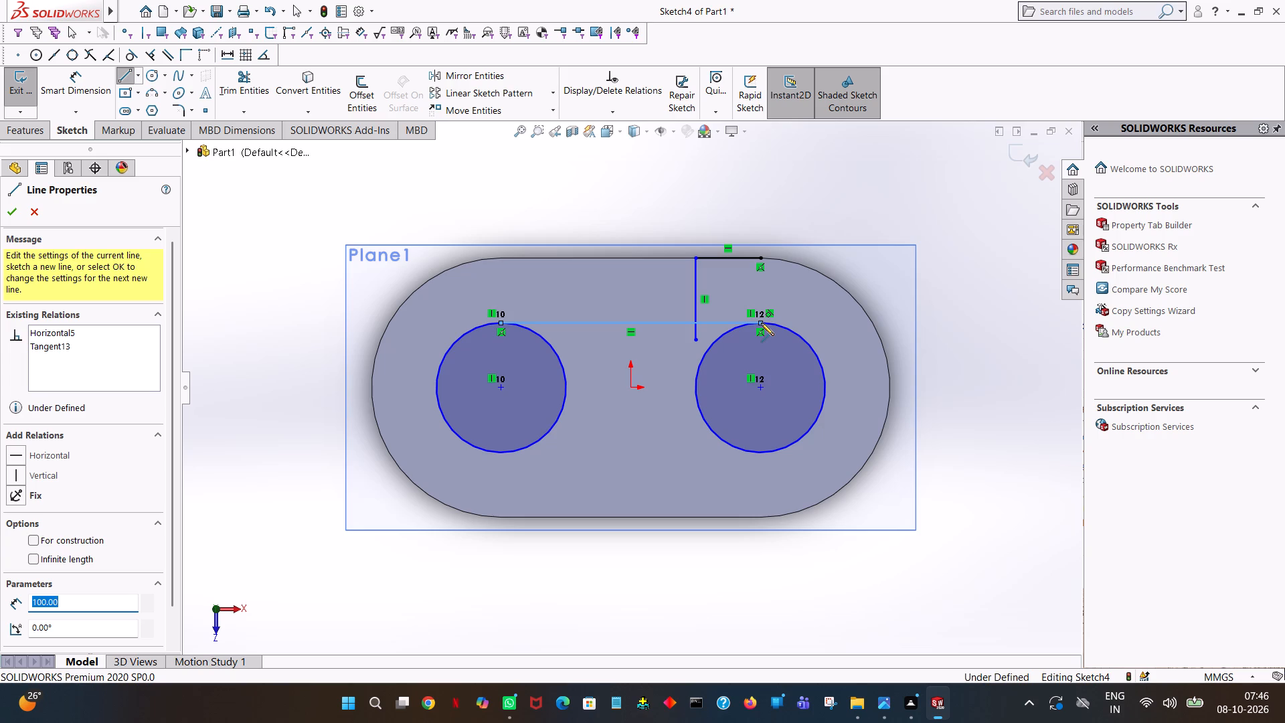
{"action": "left_click", "coordinate": [758, 256]}
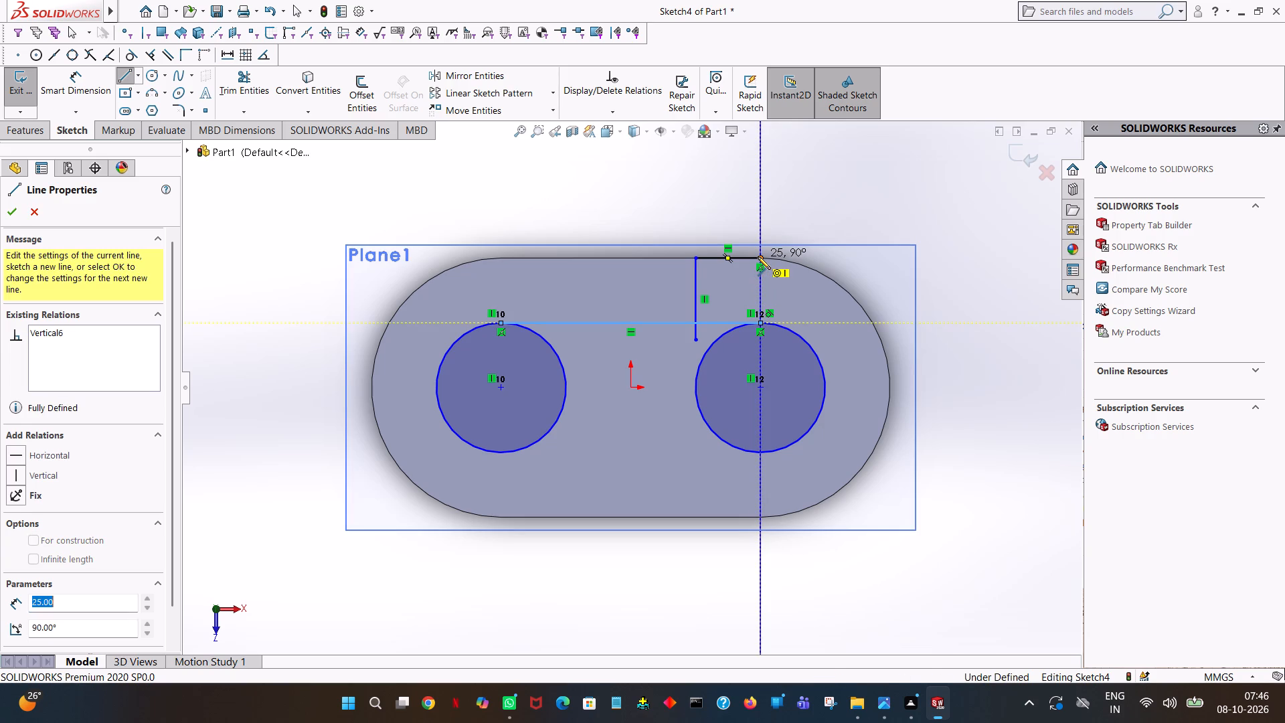
{"action": "right_click", "coordinate": [758, 258]}
{"action": "left_click", "coordinate": [772, 259]}
{"action": "right_click", "coordinate": [772, 260]}
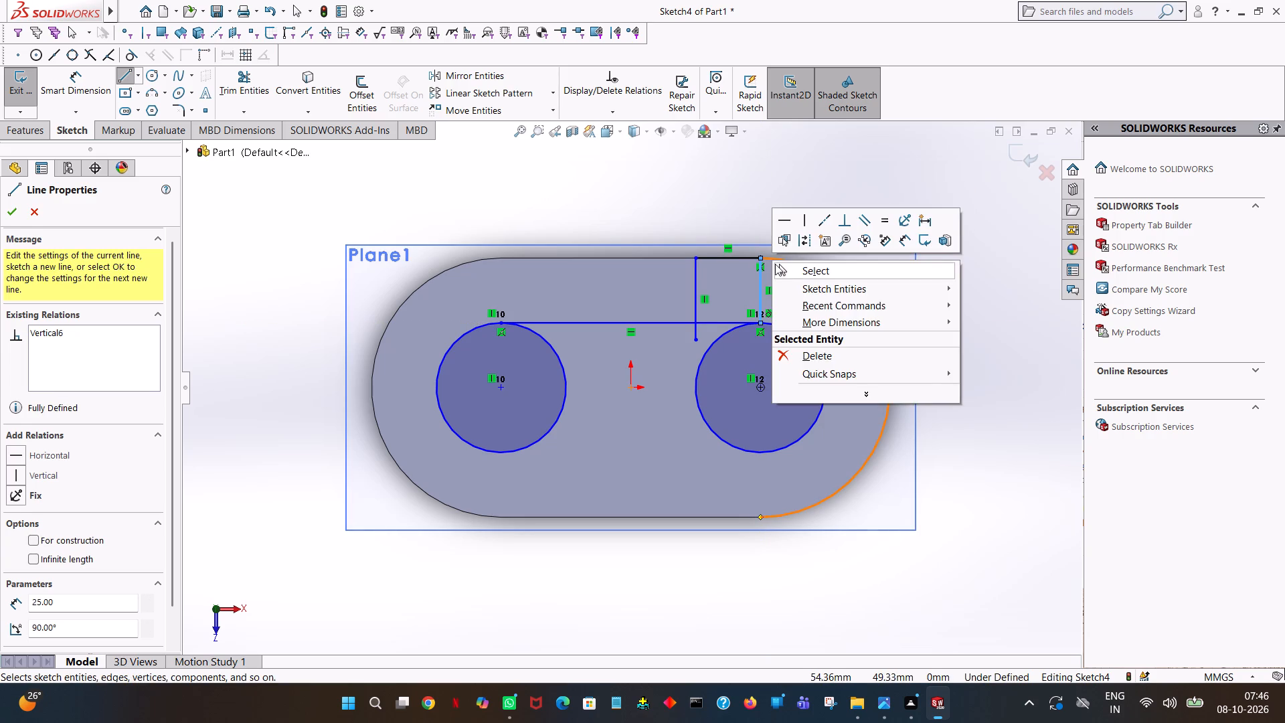
{"action": "left_click", "coordinate": [780, 268]}
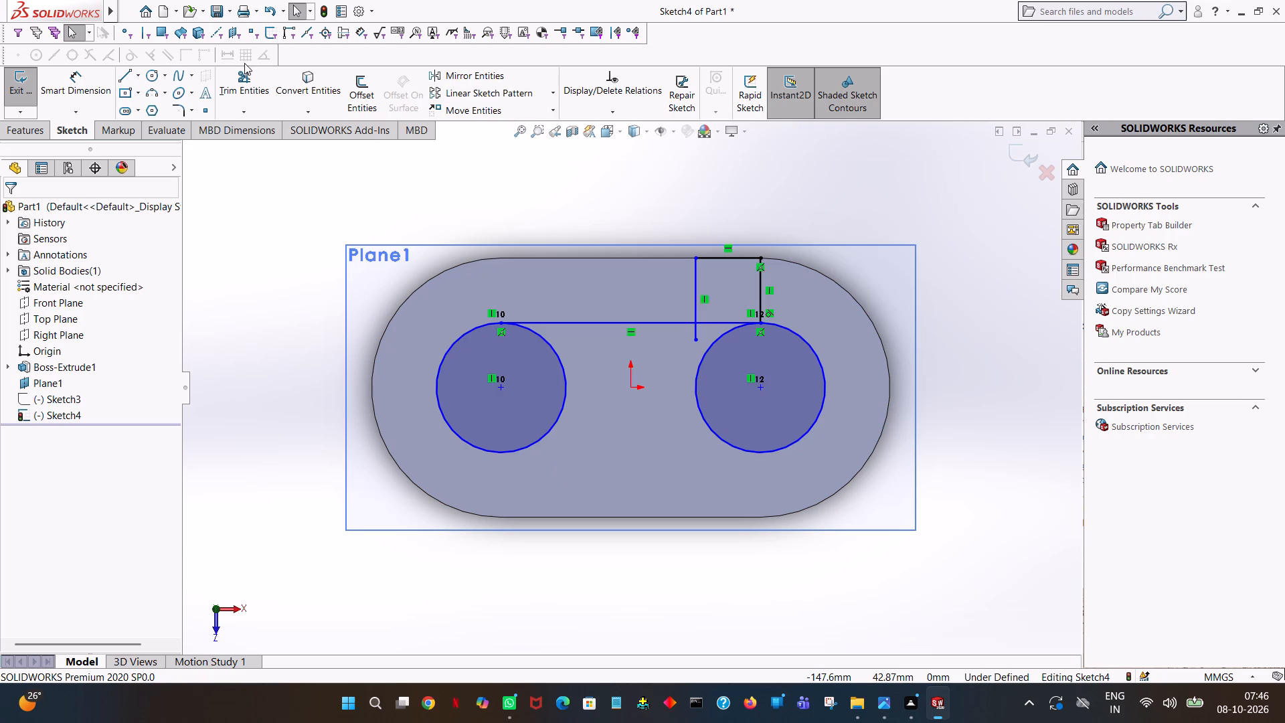
Trim the vertical line's overhang below the horizontal line and the horizontal segment between the tab's two vertical sides.
{"action": "left_click", "coordinate": [240, 92]}
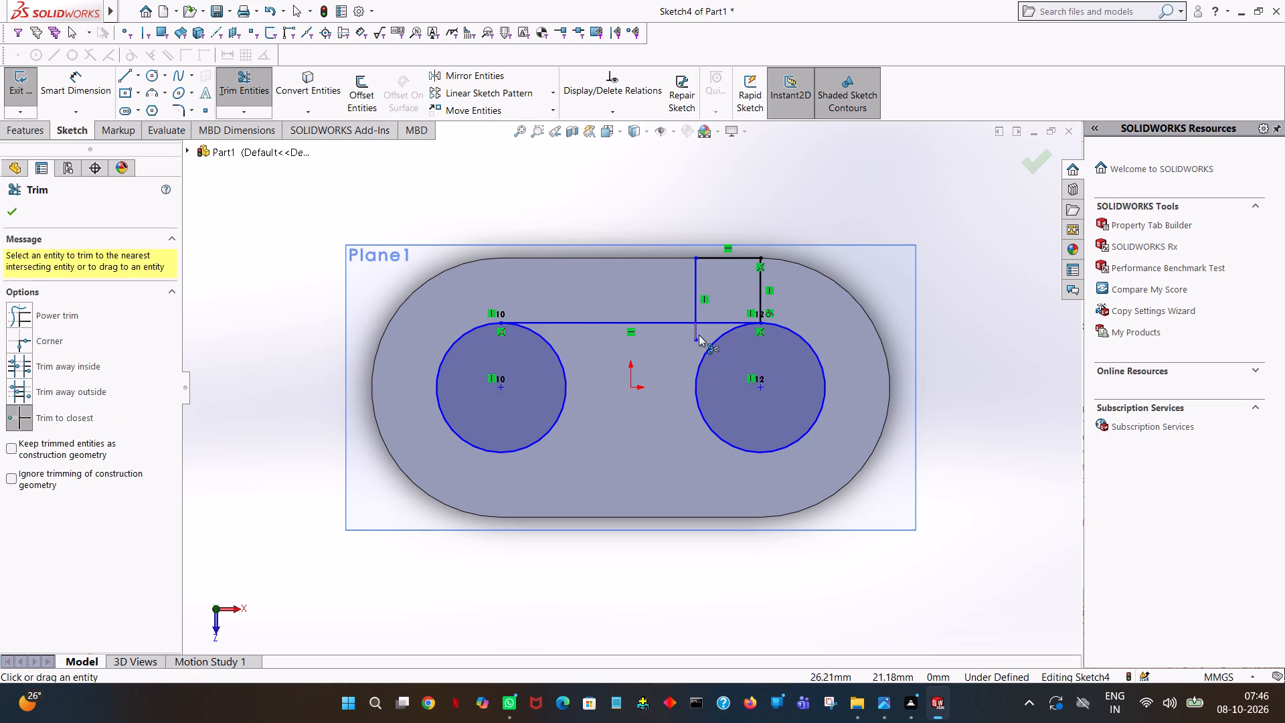
{"action": "left_click", "coordinate": [699, 335]}
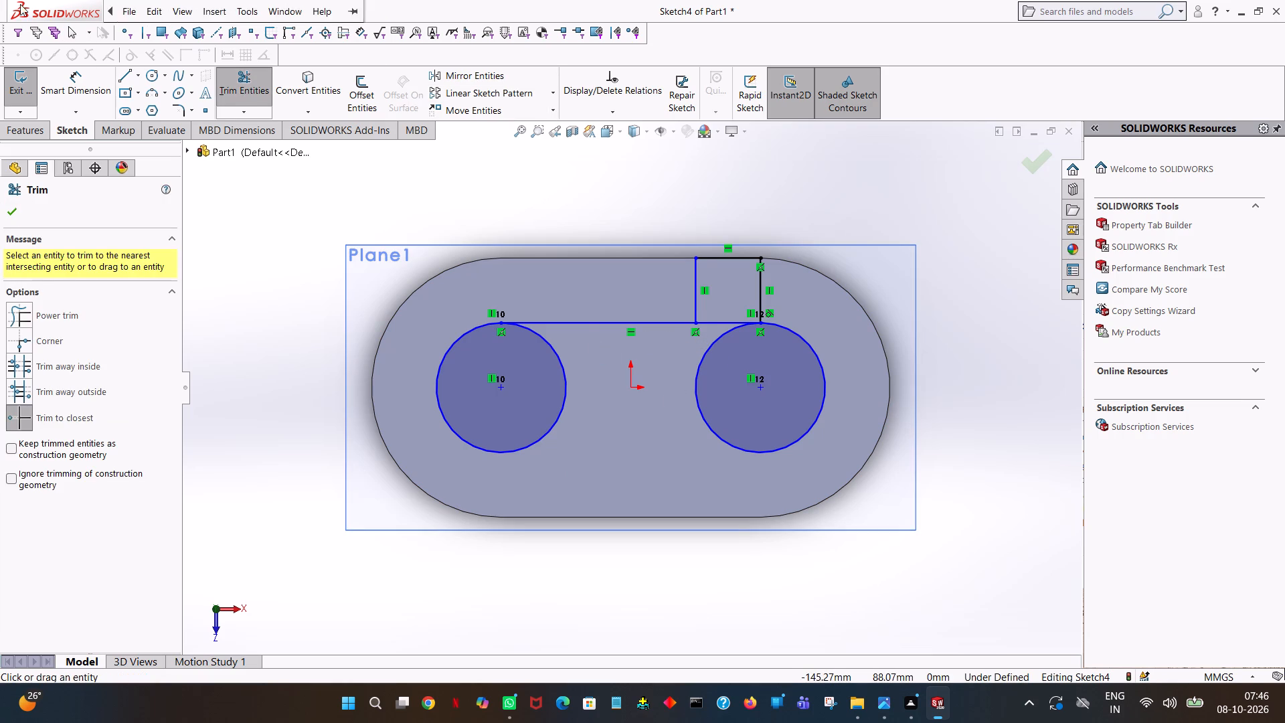
{"action": "left_click", "coordinate": [724, 321]}
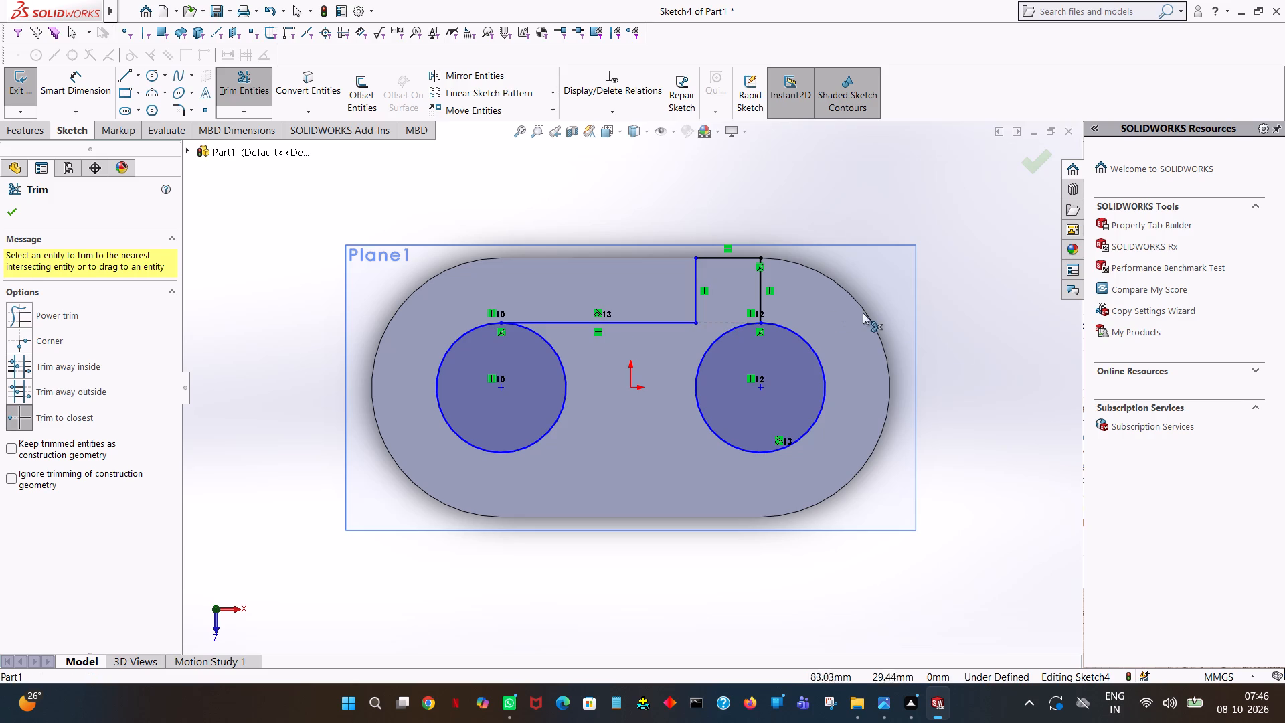
Draw a 100 mm horizontal line joining the bottom points of the two circles.
{"action": "middle_click_drag", "start_coordinate": [969, 354], "coordinate": [967, 264]}
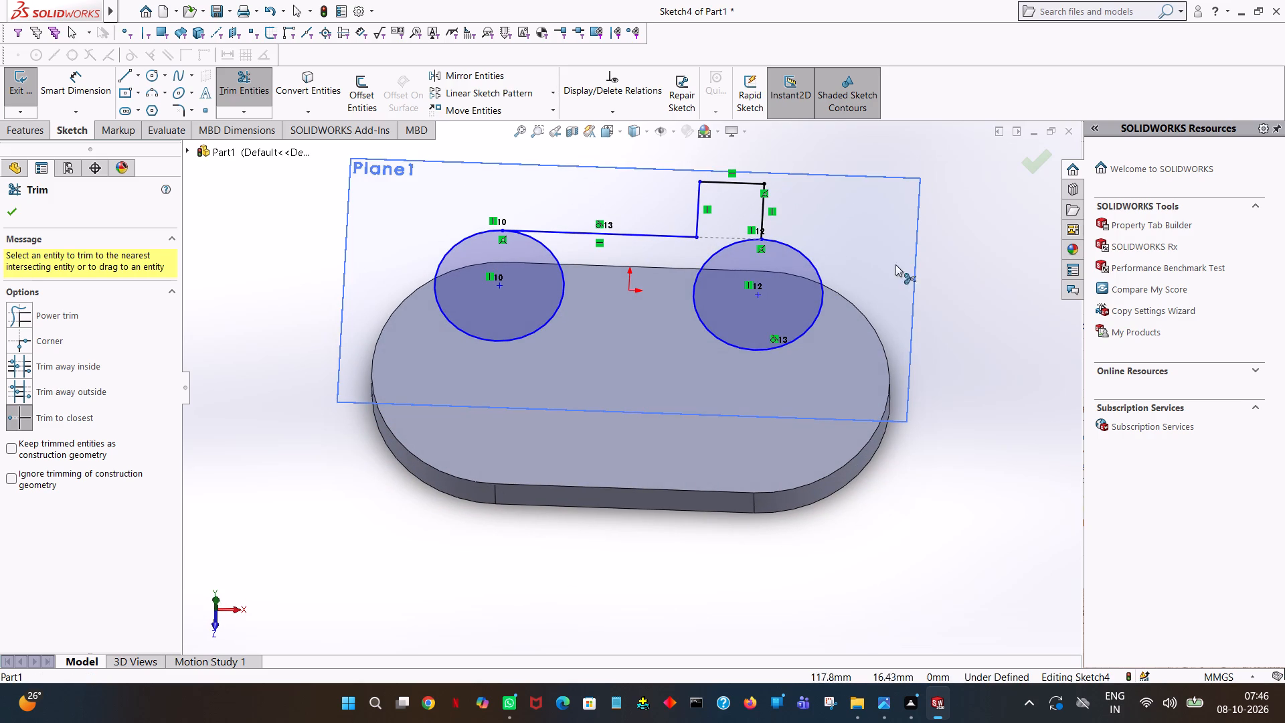
{"action": "left_click", "coordinate": [129, 75]}
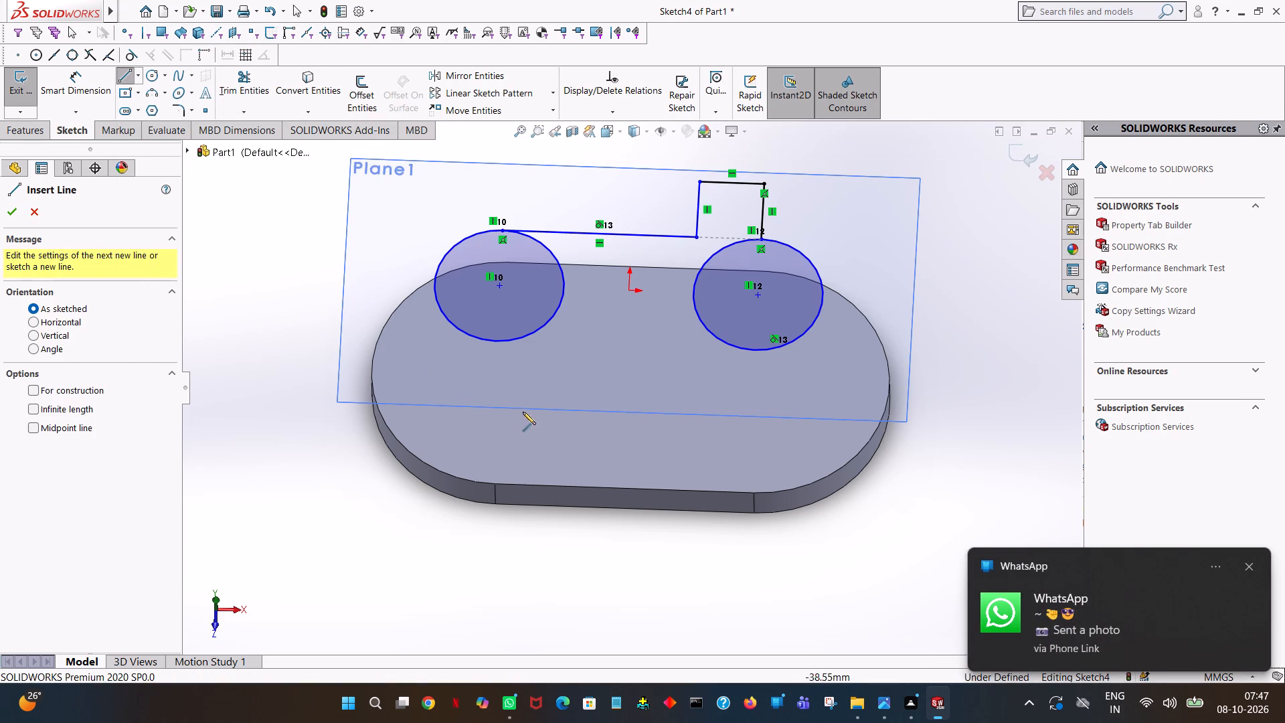
{"action": "left_click", "coordinate": [497, 341]}
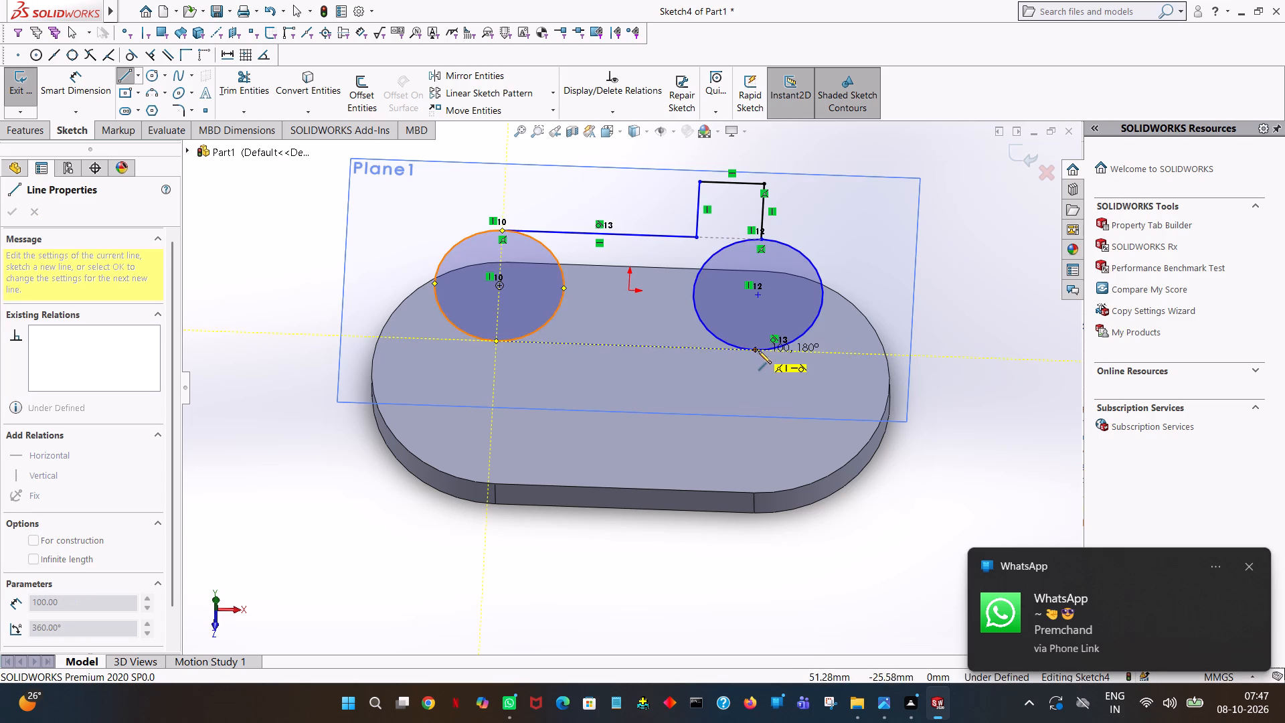
{"action": "left_click", "coordinate": [754, 349]}
{"action": "right_click", "coordinate": [754, 349]}
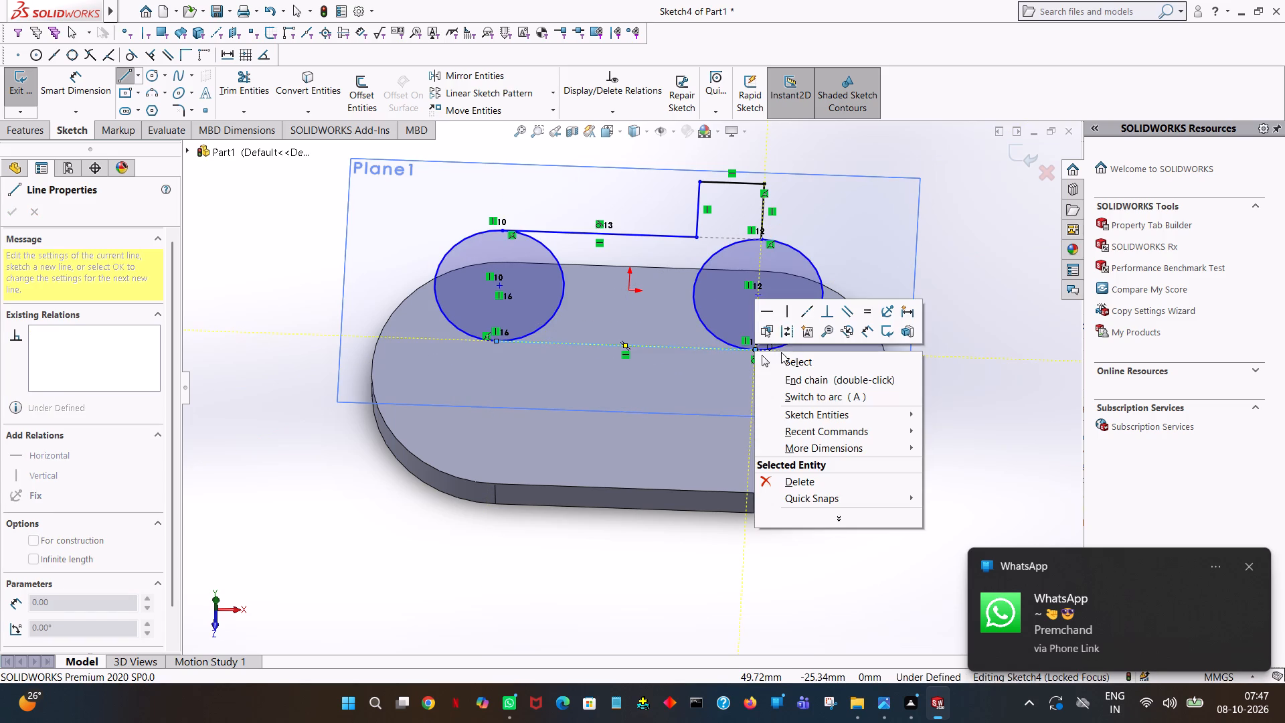
{"action": "left_click", "coordinate": [785, 359]}
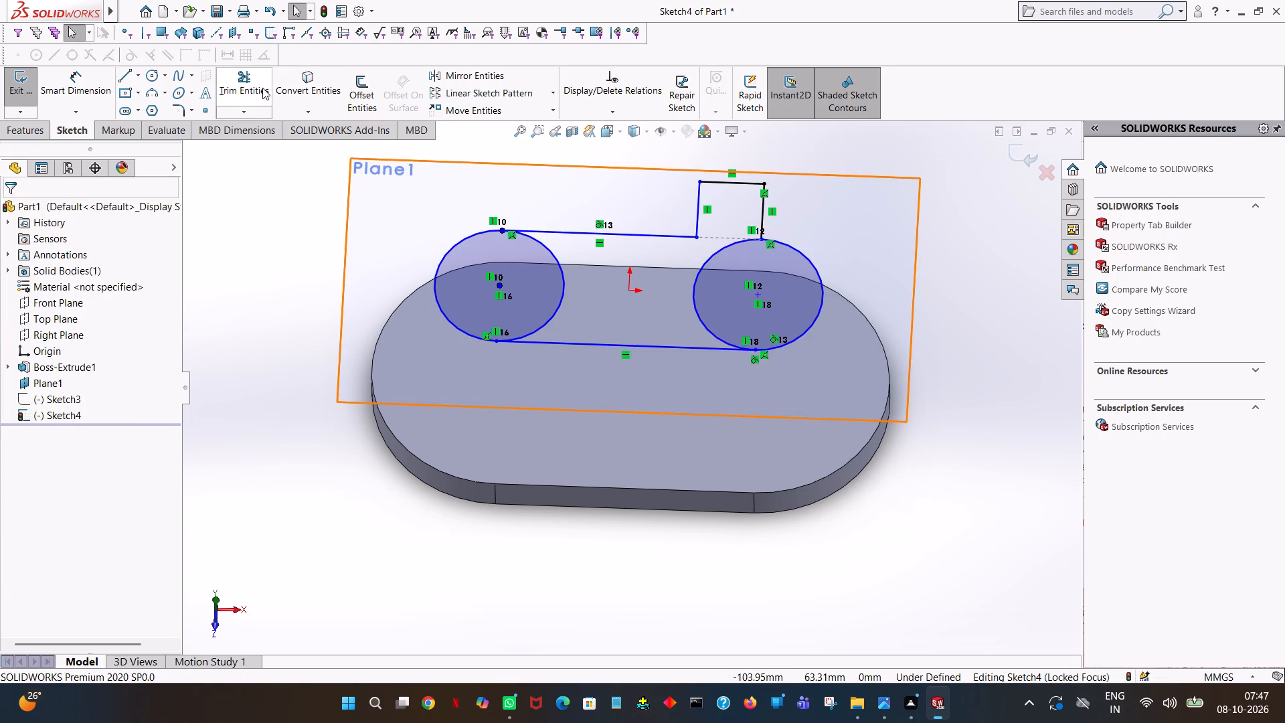
Trim the inward-facing halves of both circles to leave one closed slot-shaped profile with the rectangular tab.
{"action": "left_click", "coordinate": [262, 88]}
{"action": "left_click", "coordinate": [562, 296]}
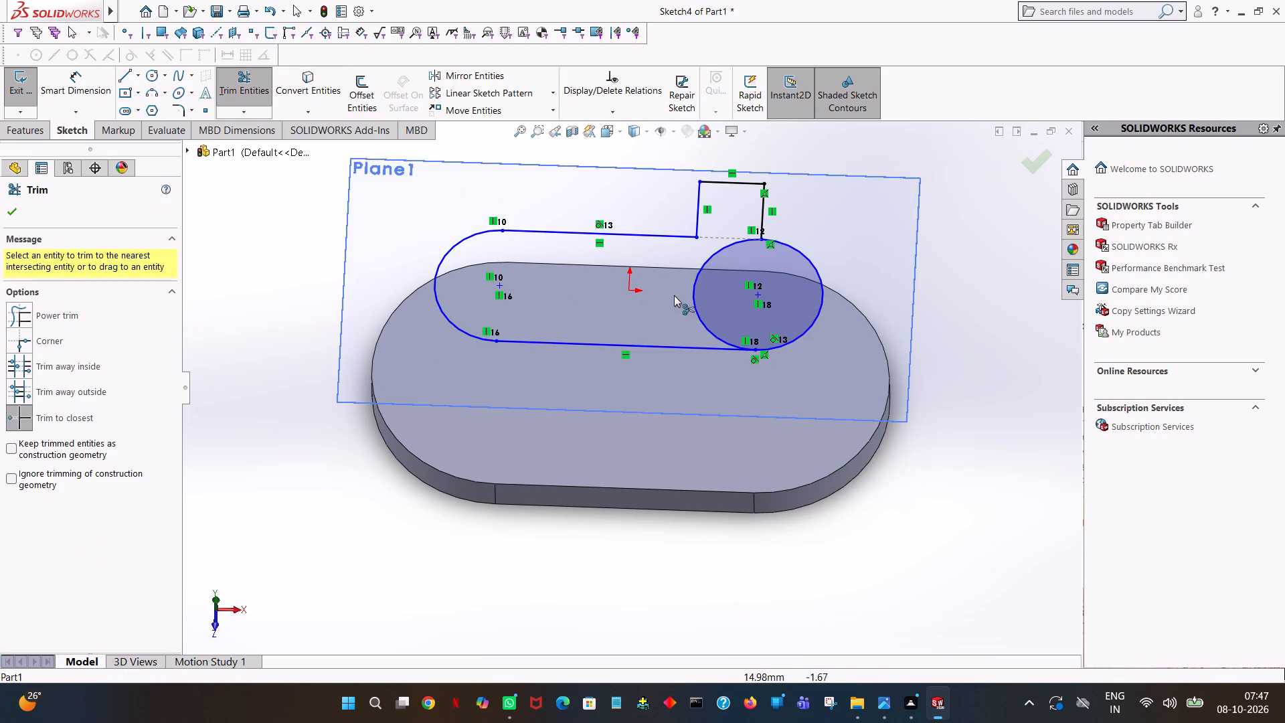
{"action": "left_click", "coordinate": [695, 296]}
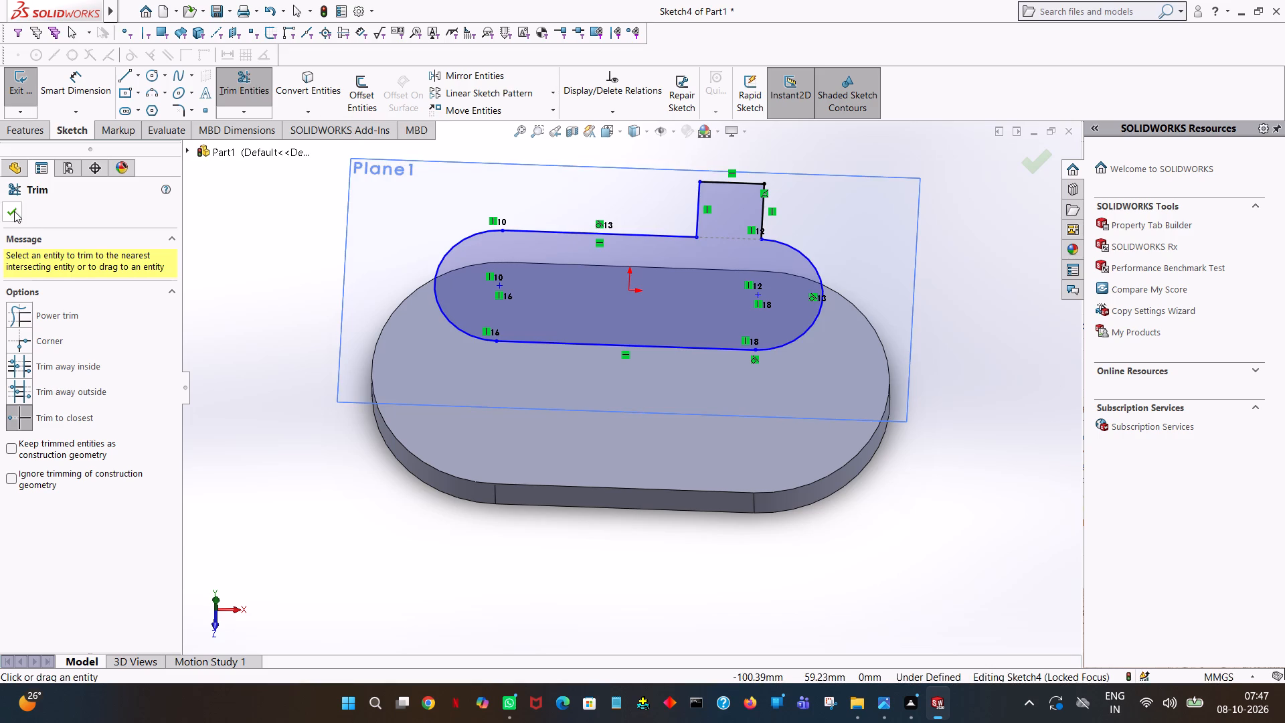
{"action": "left_click", "coordinate": [14, 212]}
Extrude the tabbed slot profile upward from Plane1 with a blind depth of 10 mm, keeping Merge result on.
{"action": "left_click", "coordinate": [39, 129]}
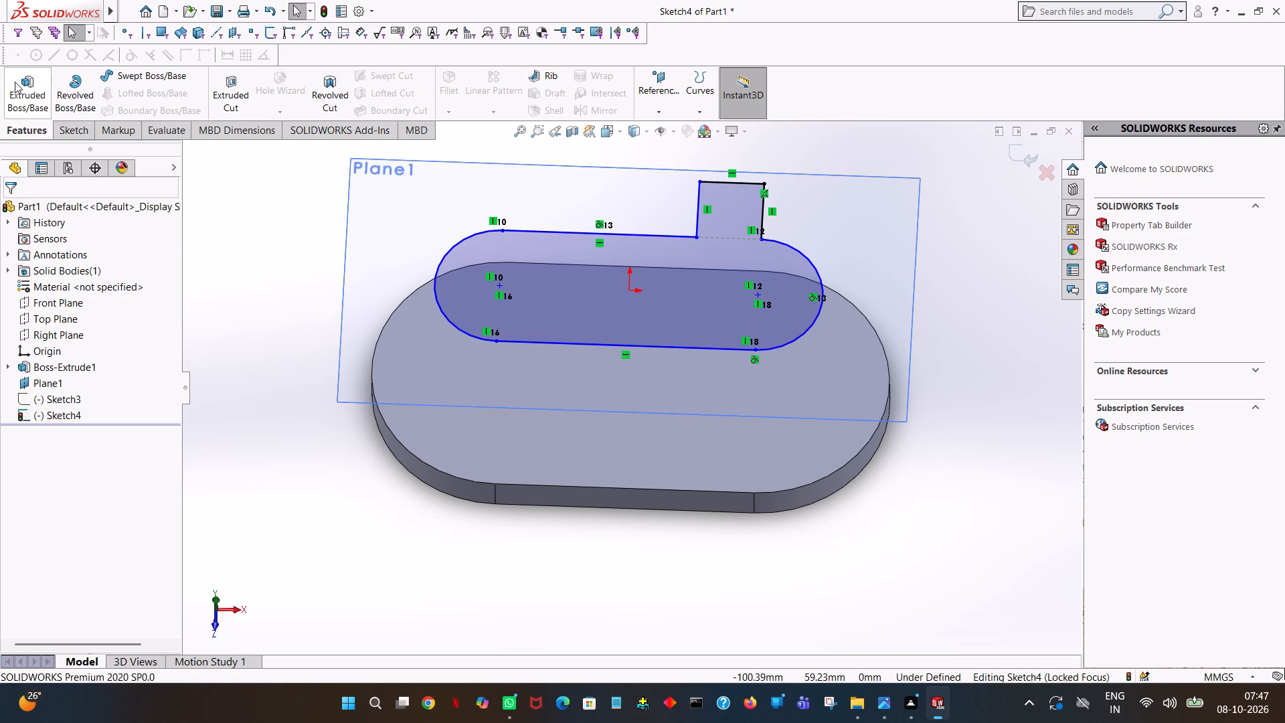
{"action": "left_click", "coordinate": [15, 82]}
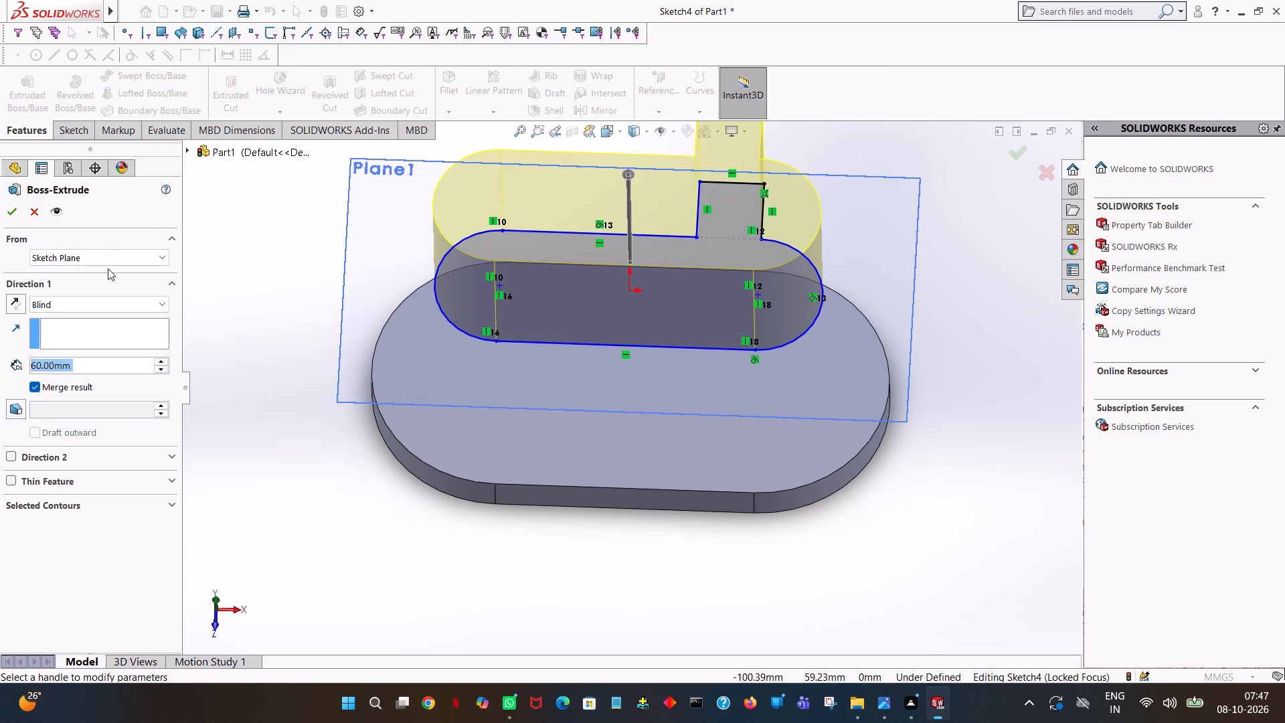
{"action": "type", "text": "10"}
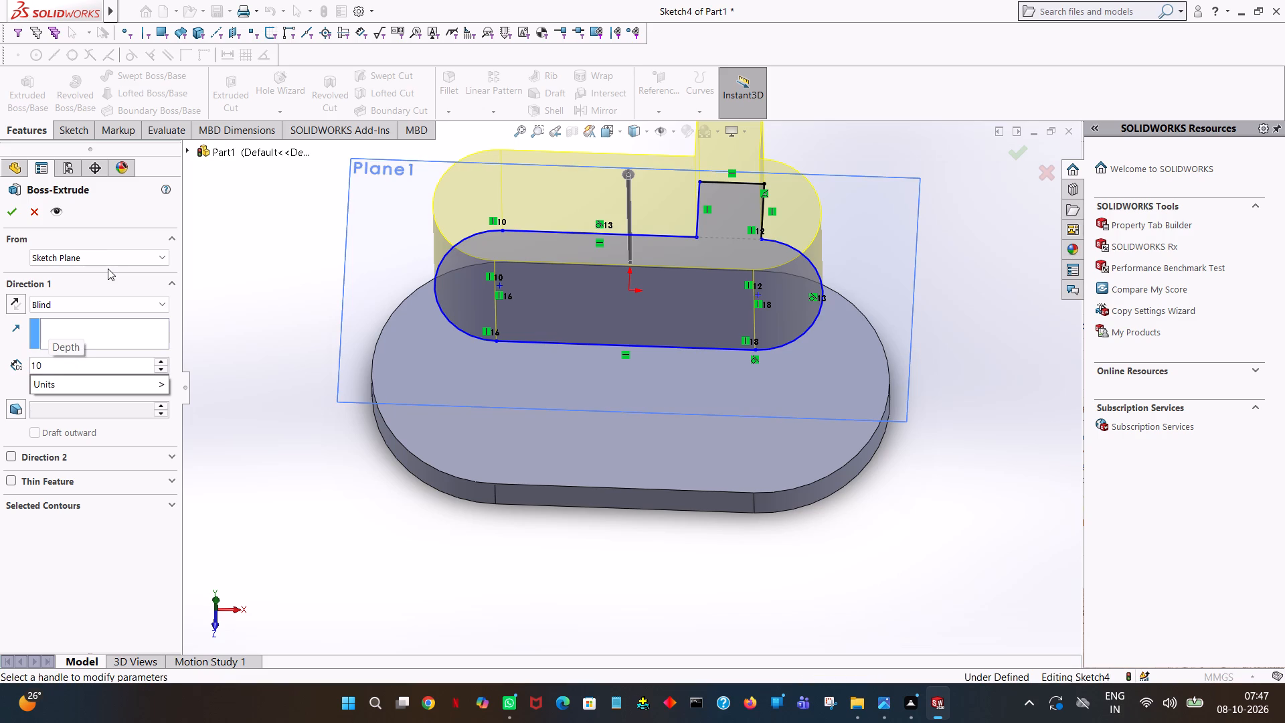
{"action": "key", "text": "Return"}
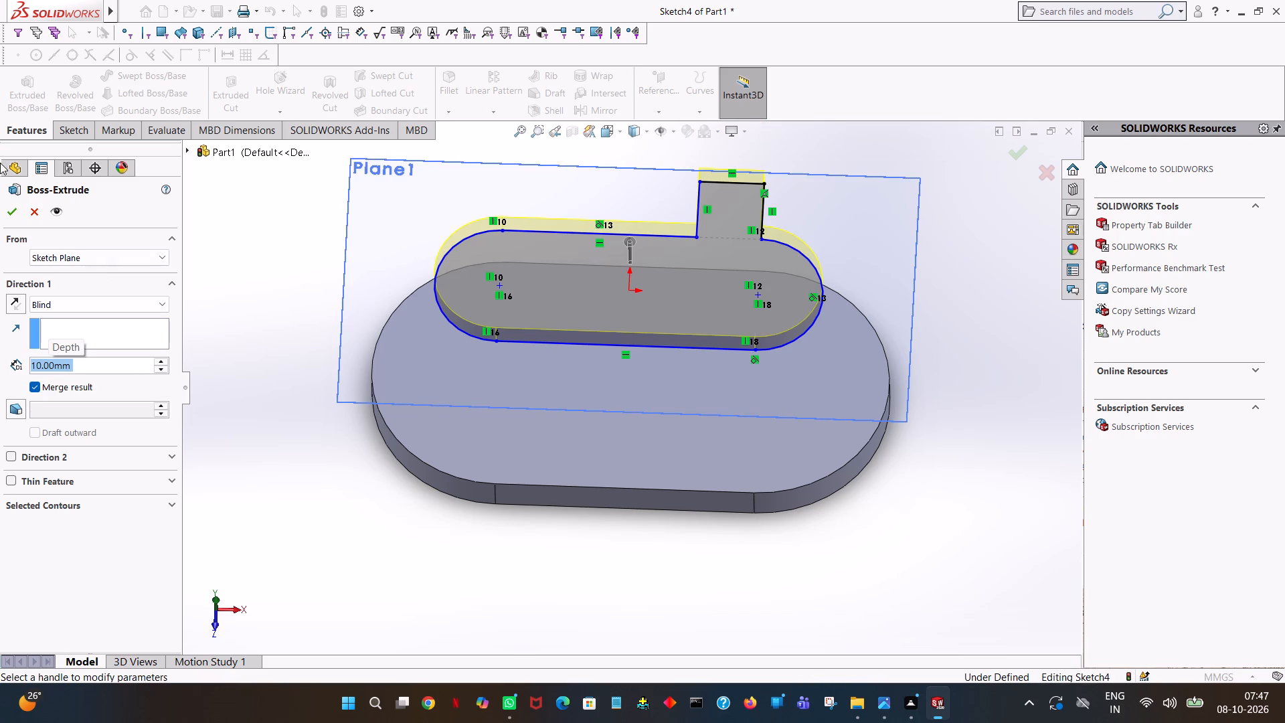
{"action": "left_click", "coordinate": [8, 219]}
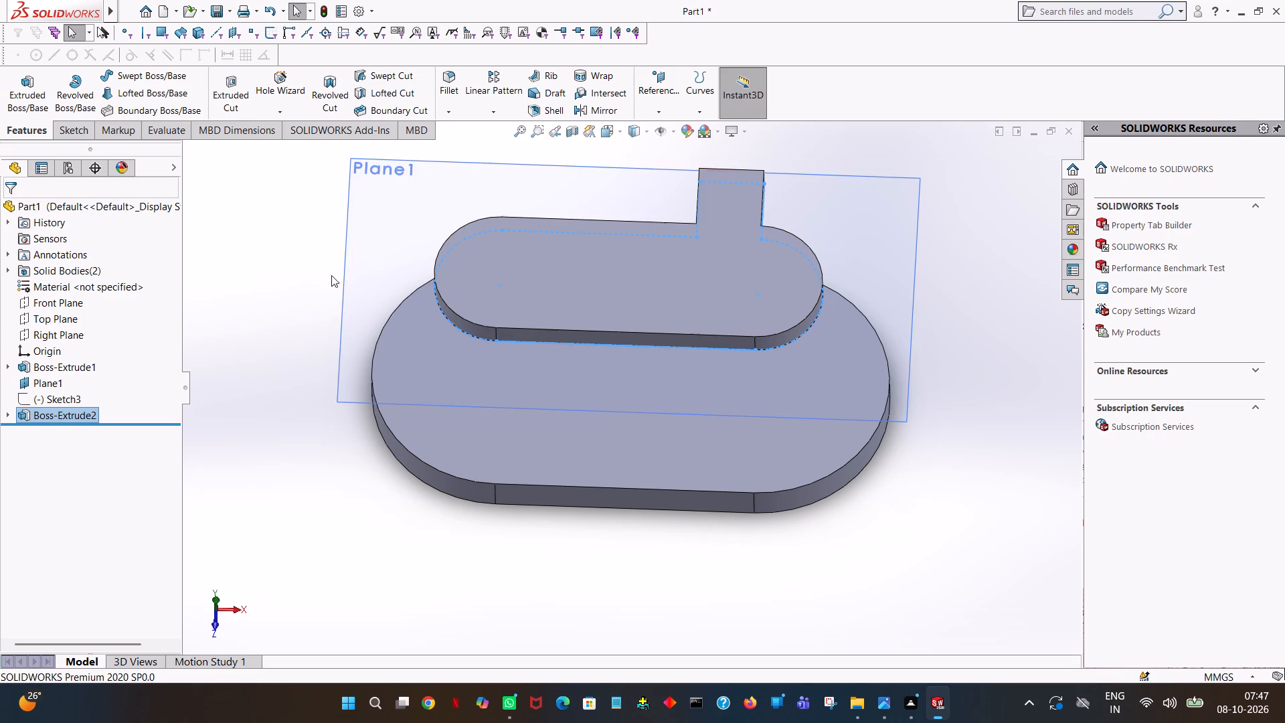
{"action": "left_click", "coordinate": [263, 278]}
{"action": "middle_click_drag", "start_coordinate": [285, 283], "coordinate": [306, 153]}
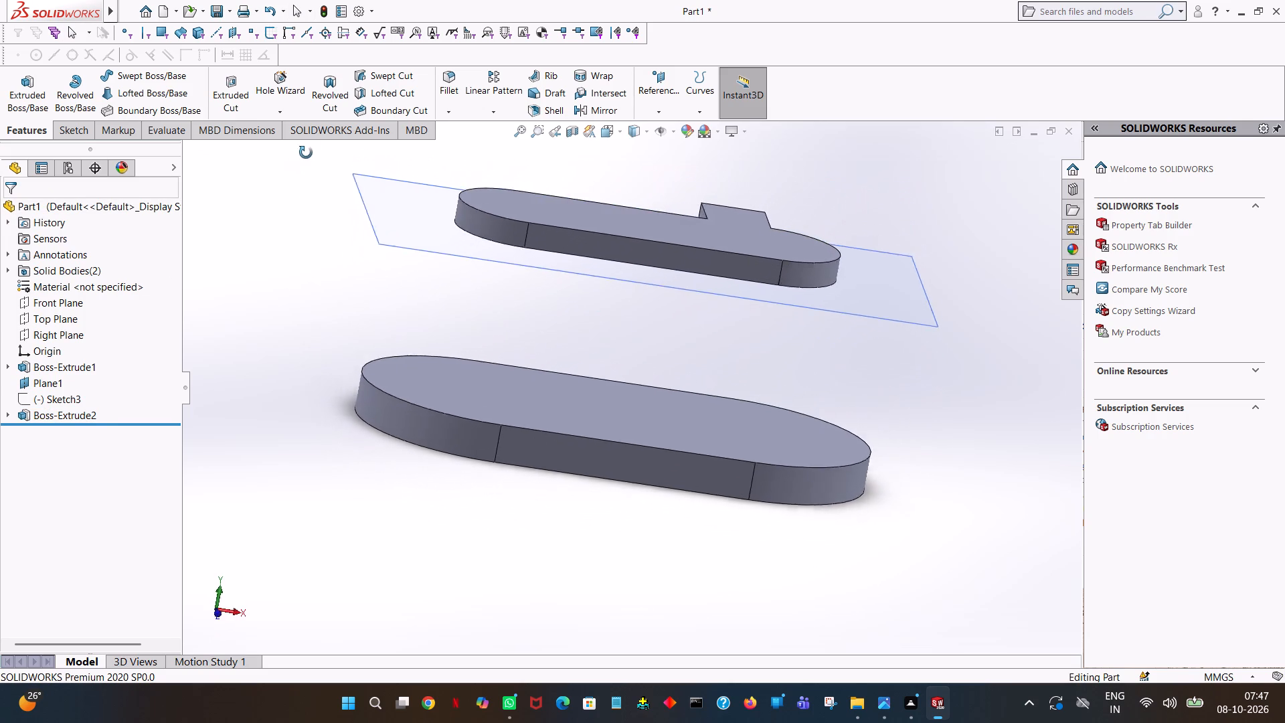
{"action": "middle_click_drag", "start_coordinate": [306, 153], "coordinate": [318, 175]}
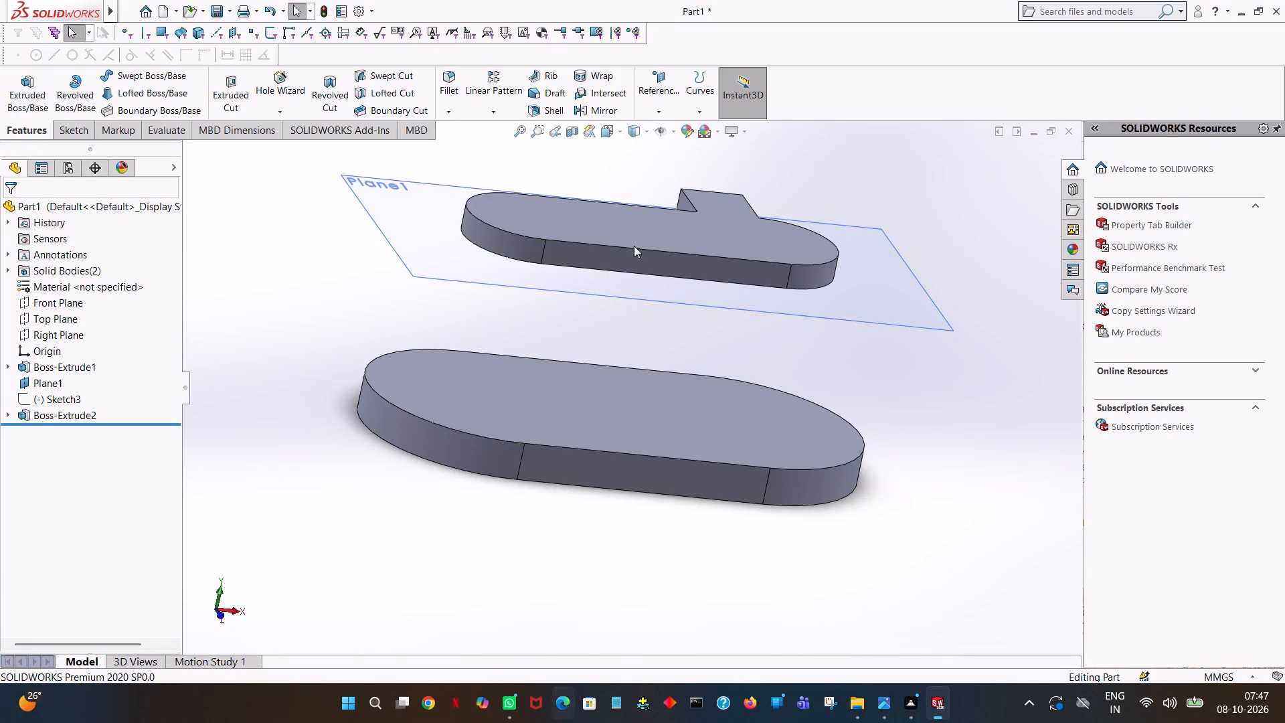
Start a boss extrude sketch on the top face of the tabbed upper flange.
{"action": "left_click", "coordinate": [61, 383]}
{"action": "left_click", "coordinate": [91, 366]}
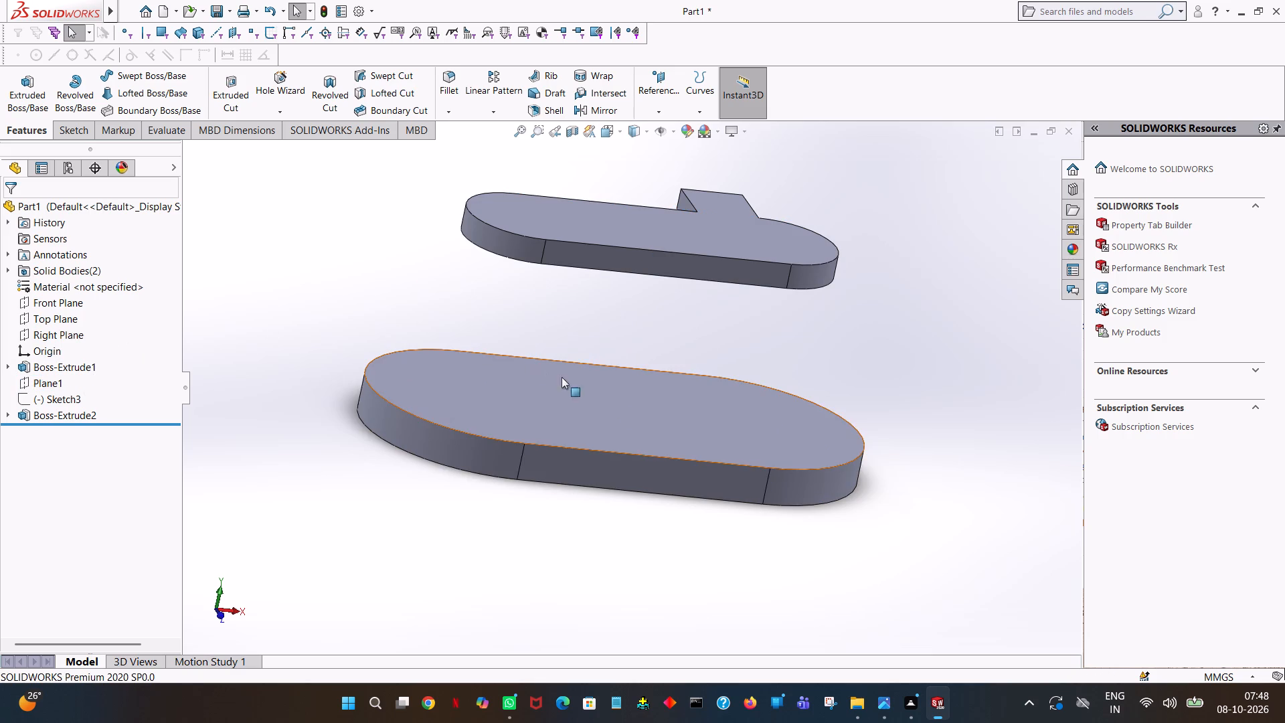
{"action": "middle_click_drag", "start_coordinate": [612, 407], "coordinate": [562, 361]}
{"action": "middle_click_drag", "start_coordinate": [604, 349], "coordinate": [622, 331]}
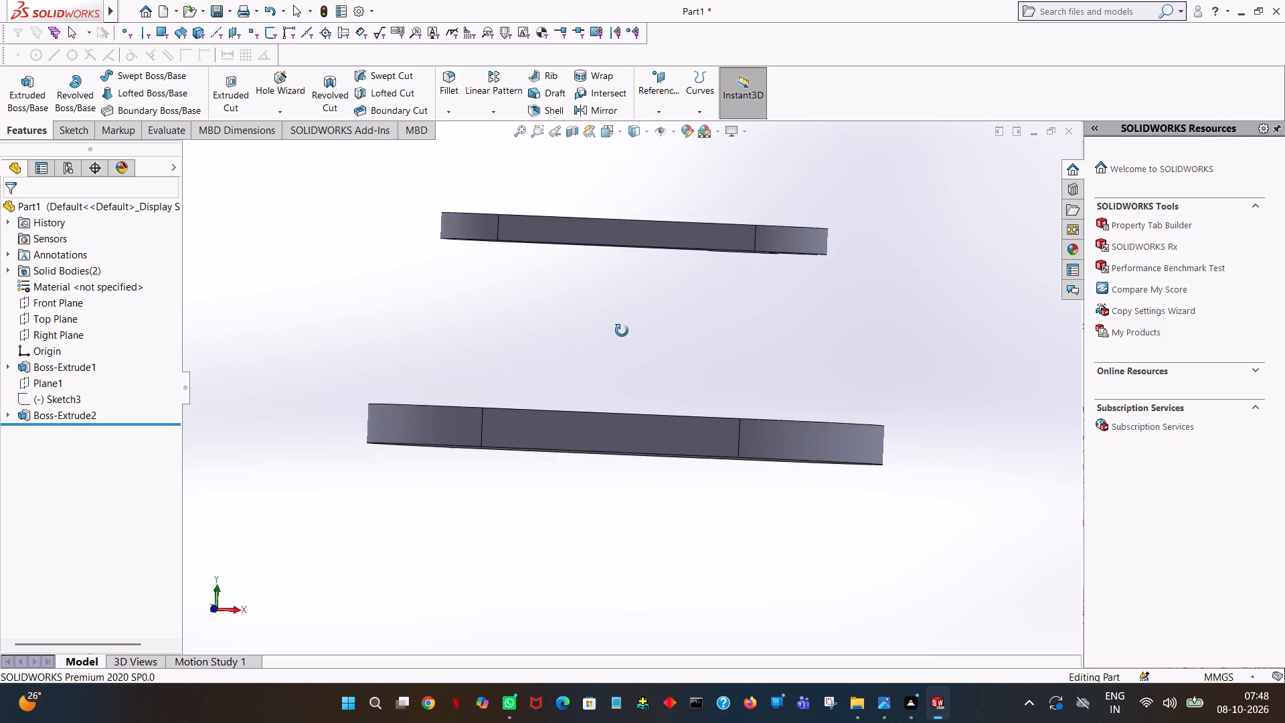
{"action": "middle_click_drag", "start_coordinate": [622, 331], "coordinate": [634, 596]}
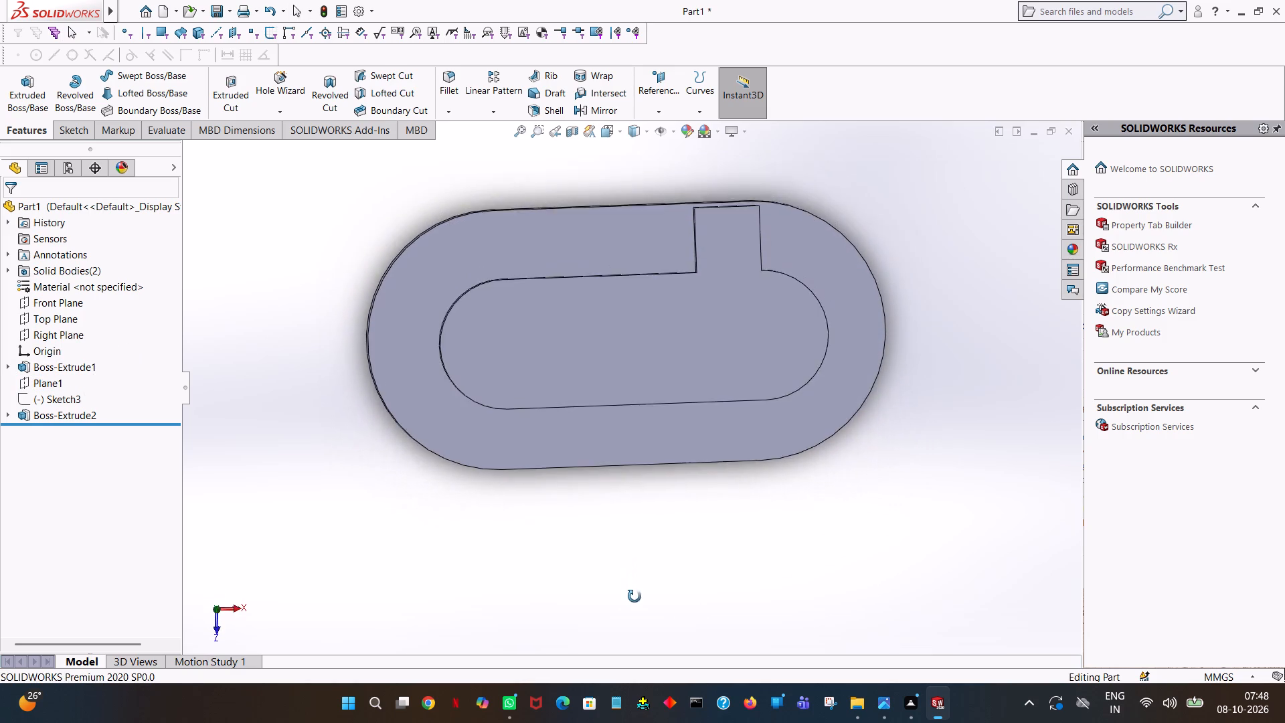
{"action": "middle_click_drag", "start_coordinate": [634, 596], "coordinate": [590, 599]}
{"action": "middle_click_drag", "start_coordinate": [669, 558], "coordinate": [709, 526]}
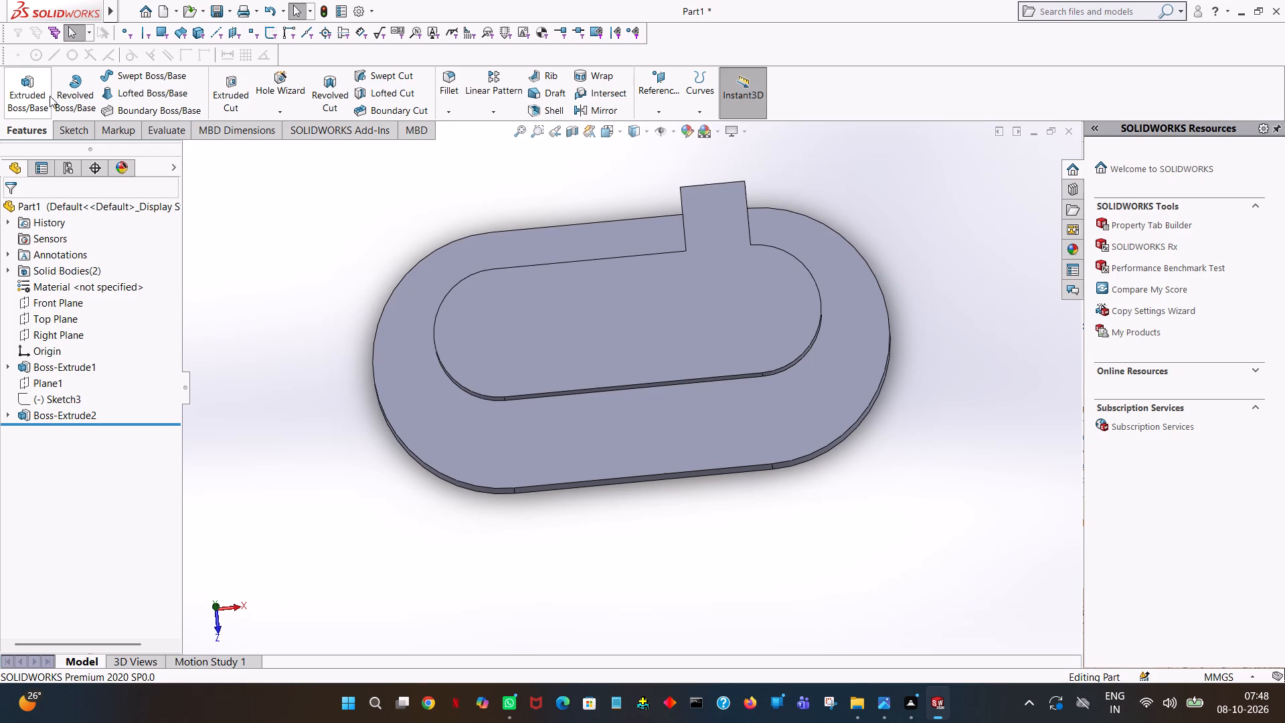
{"action": "left_click", "coordinate": [28, 96]}
{"action": "left_click", "coordinate": [655, 336]}
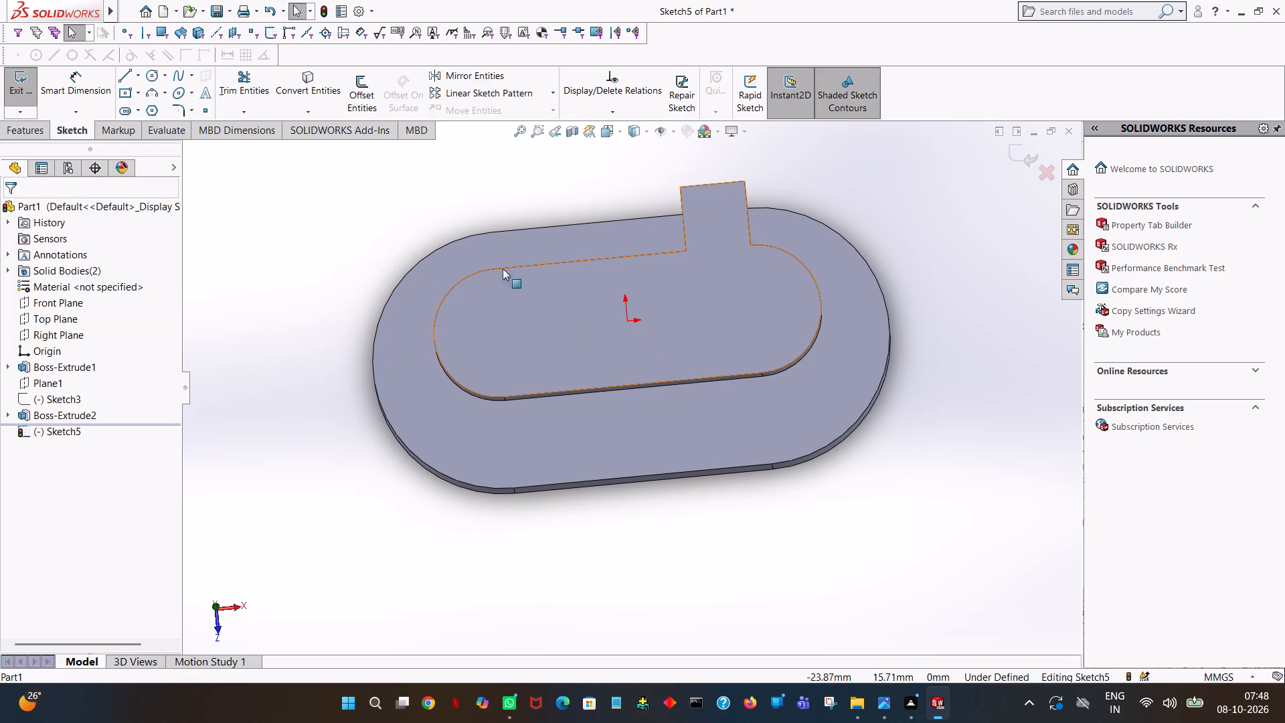
Sketch two circles of 50 mm radius centred on the flange's rounded ends, at X -50 and X 50.
{"action": "left_click", "coordinate": [150, 69]}
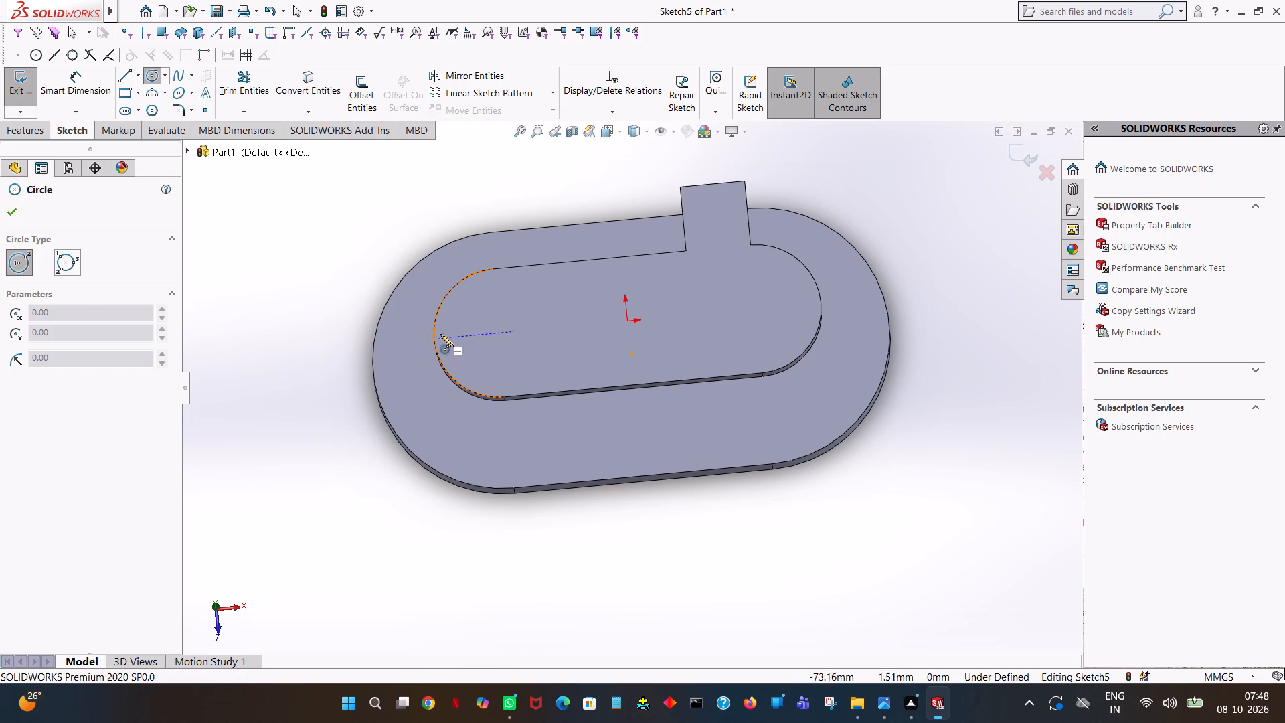
{"action": "left_click", "coordinate": [497, 331]}
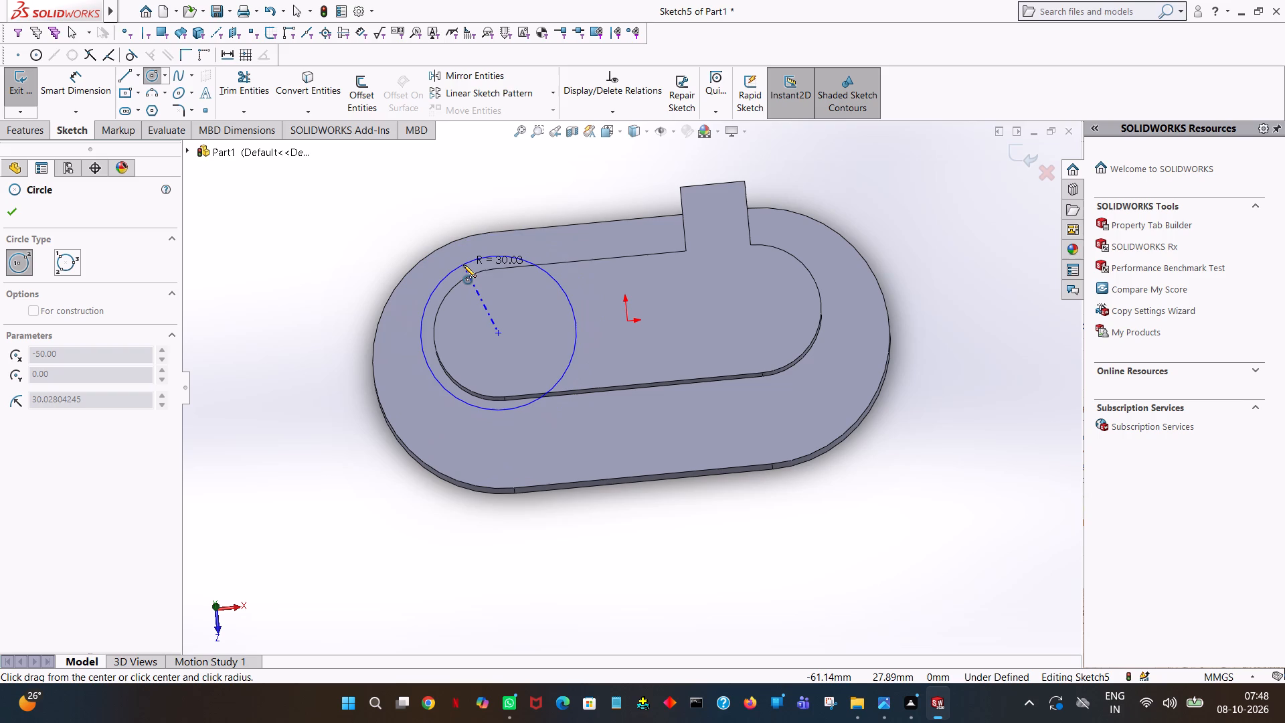
{"action": "left_click", "coordinate": [463, 264]}
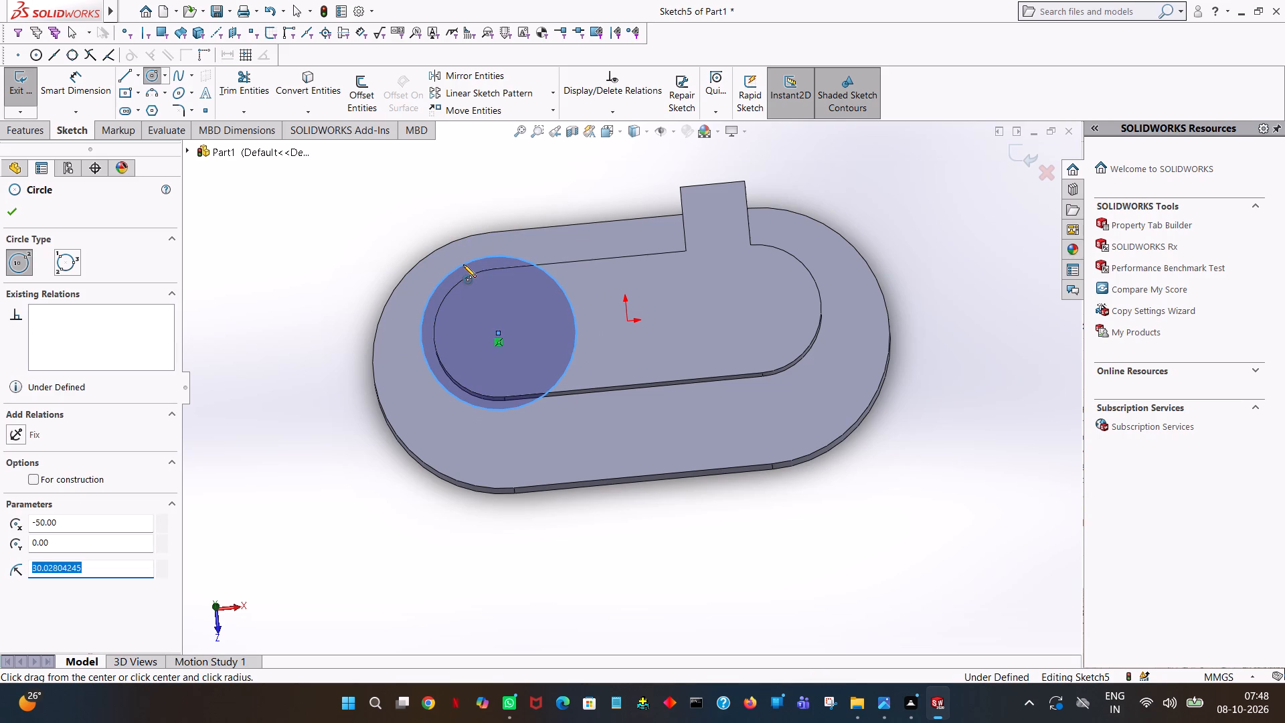
{"action": "key", "text": "5"}
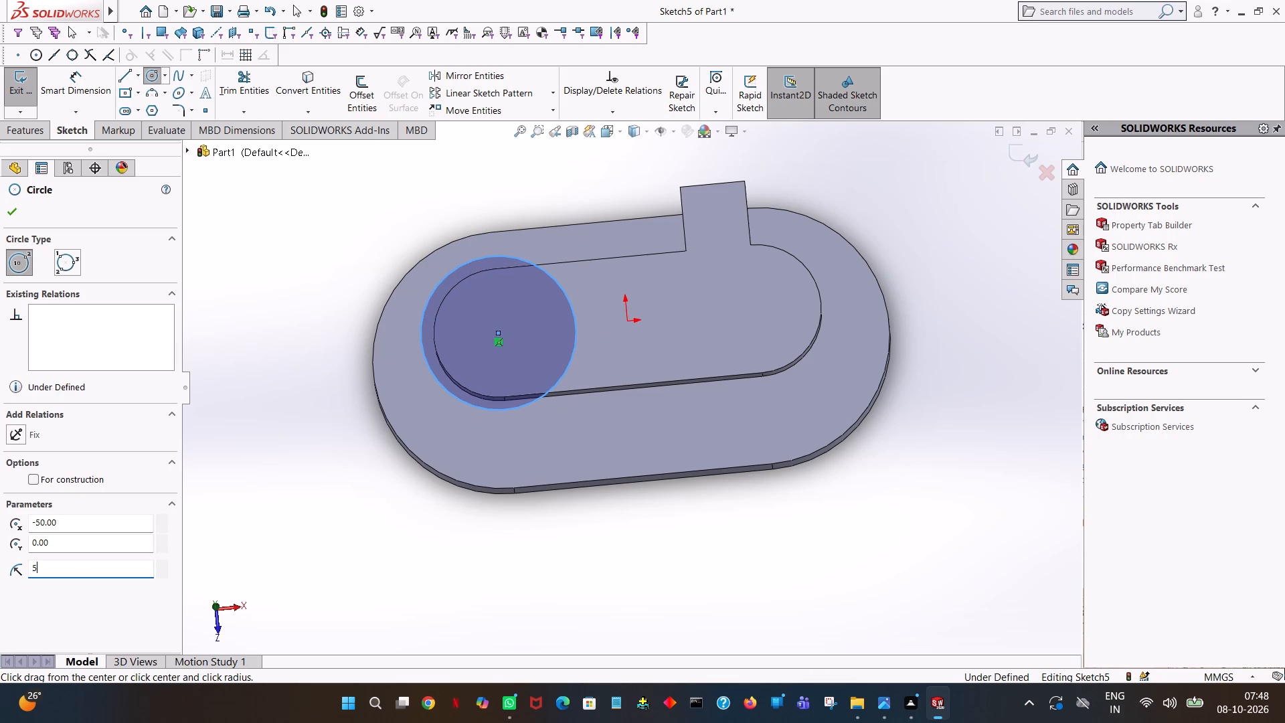
{"action": "key", "text": "0"}
{"action": "key", "text": "Return"}
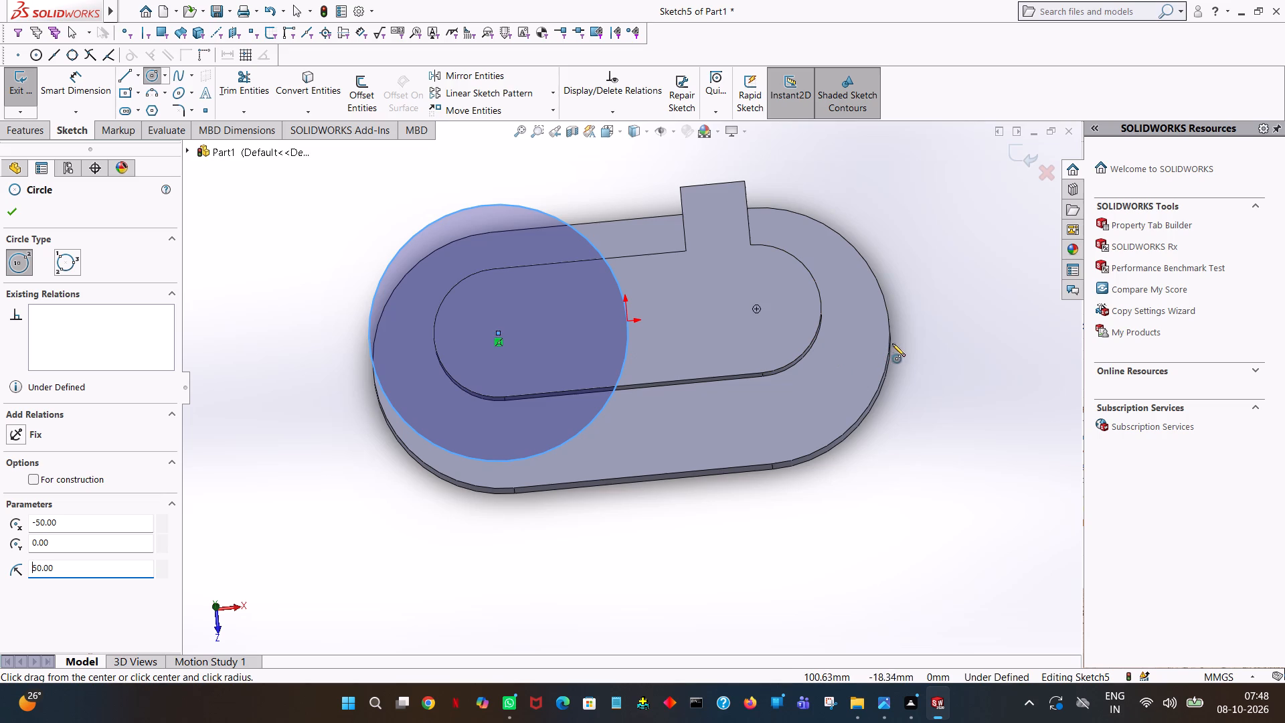
{"action": "left_click", "coordinate": [756, 307]}
{"action": "left_click", "coordinate": [857, 268]}
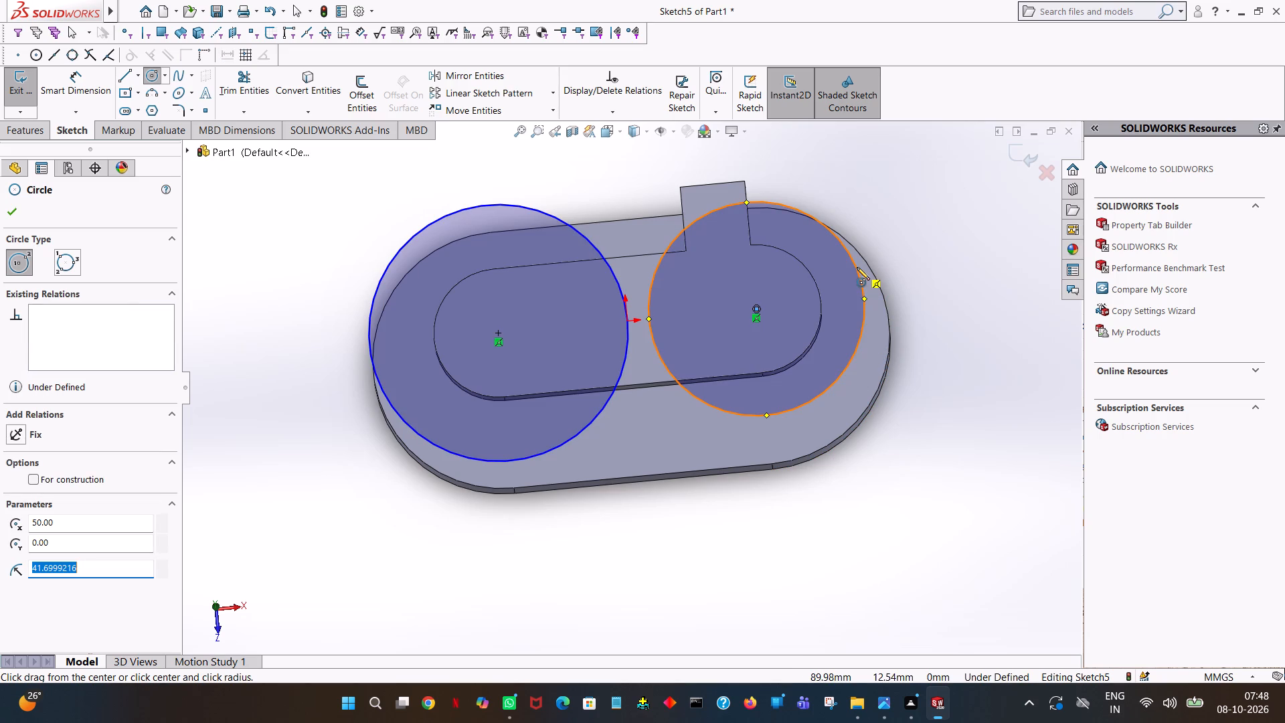
{"action": "type", "text": "50"}
{"action": "key", "text": "Return"}
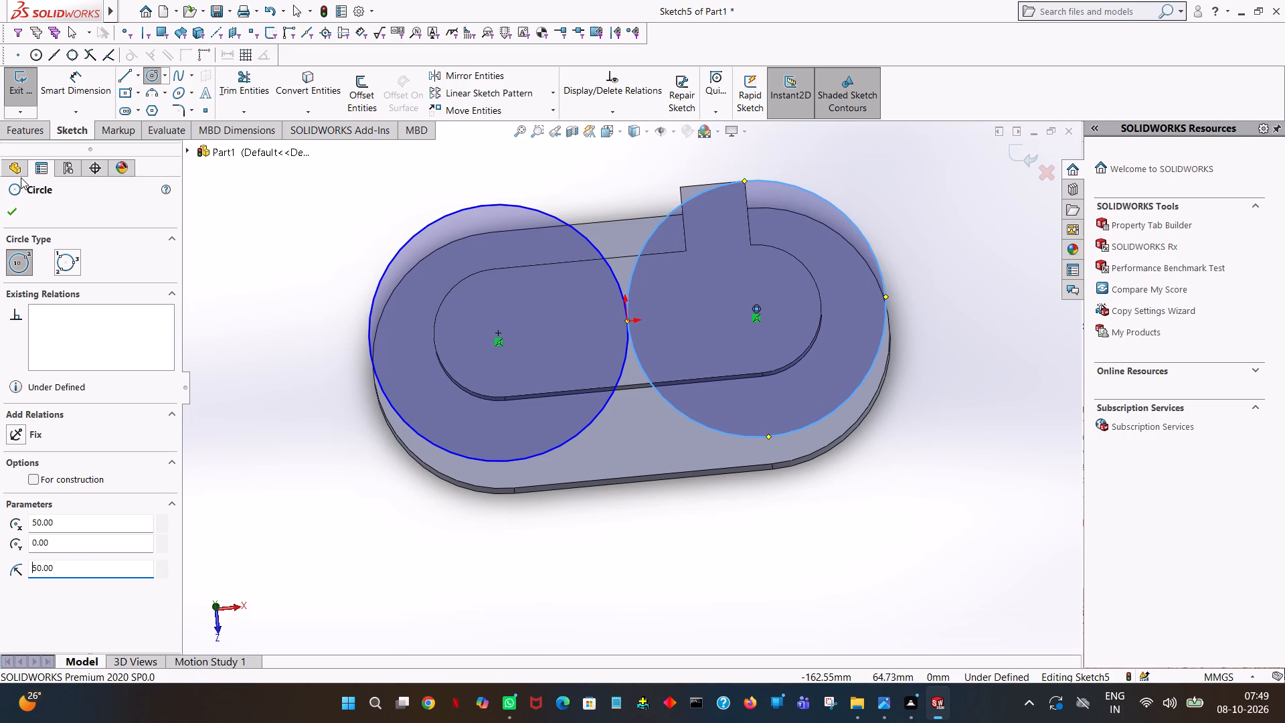
{"action": "left_click", "coordinate": [9, 210]}
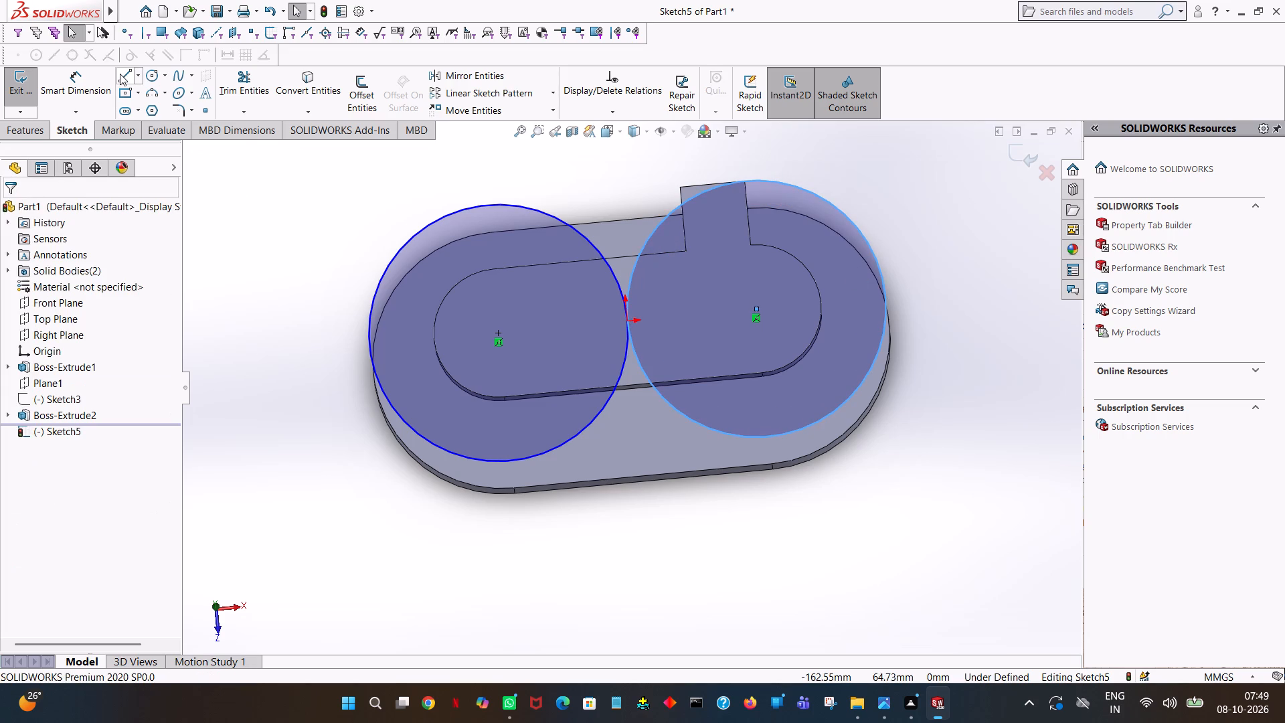
Draw two 100 mm horizontal lines joining the top points and the bottom points of the two 50 mm radius circles.
{"action": "left_click", "coordinate": [120, 74]}
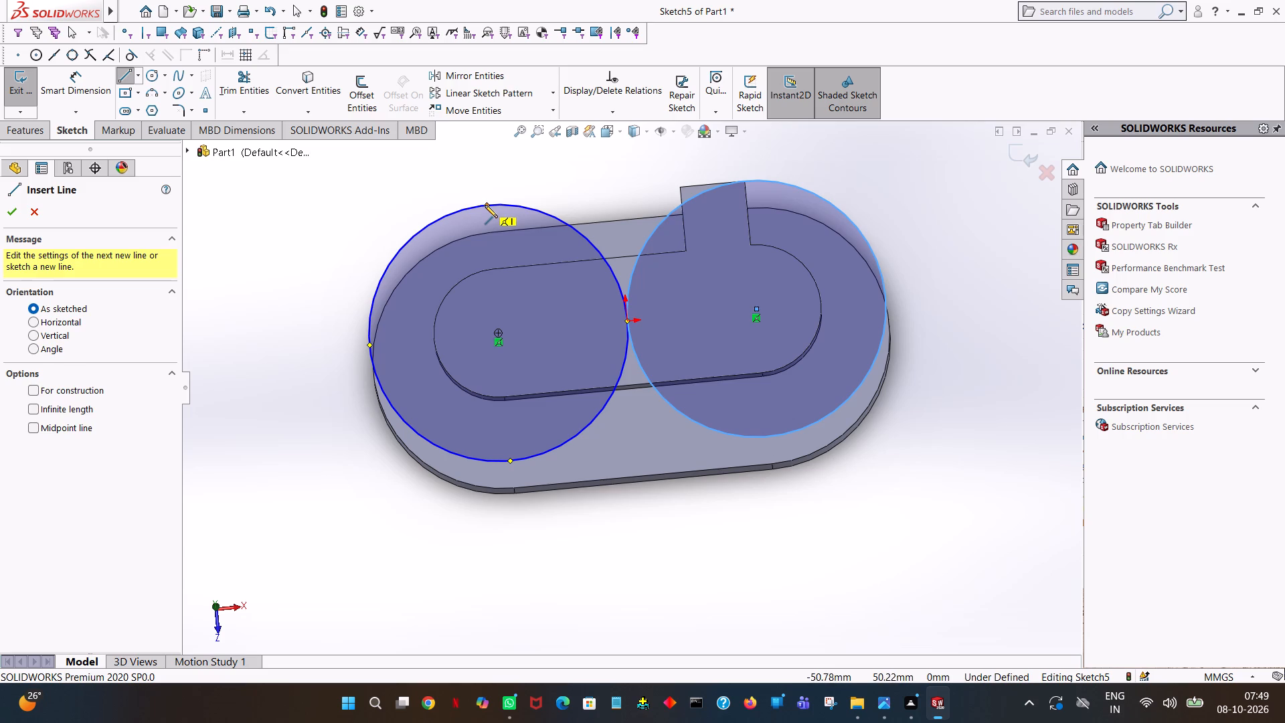
{"action": "left_click", "coordinate": [485, 205]}
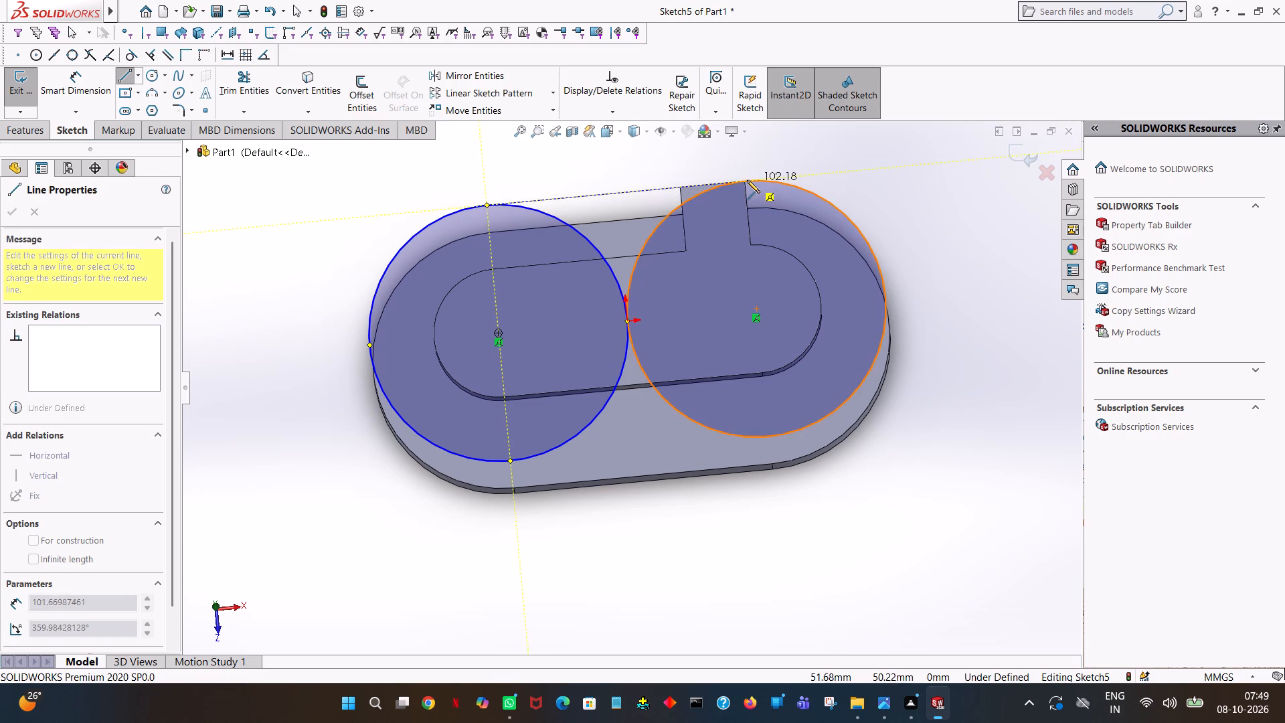
{"action": "left_click", "coordinate": [744, 180]}
{"action": "right_click", "coordinate": [744, 180]}
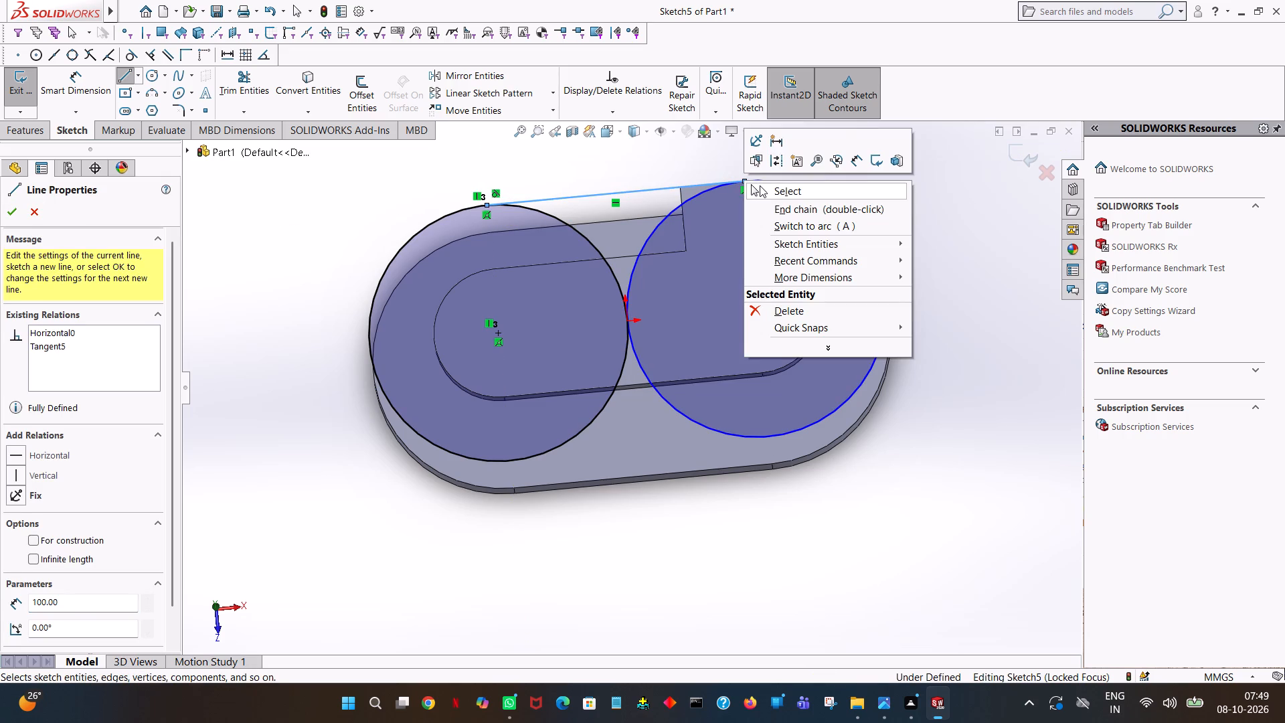
{"action": "left_click", "coordinate": [760, 185]}
{"action": "left_click", "coordinate": [122, 77]}
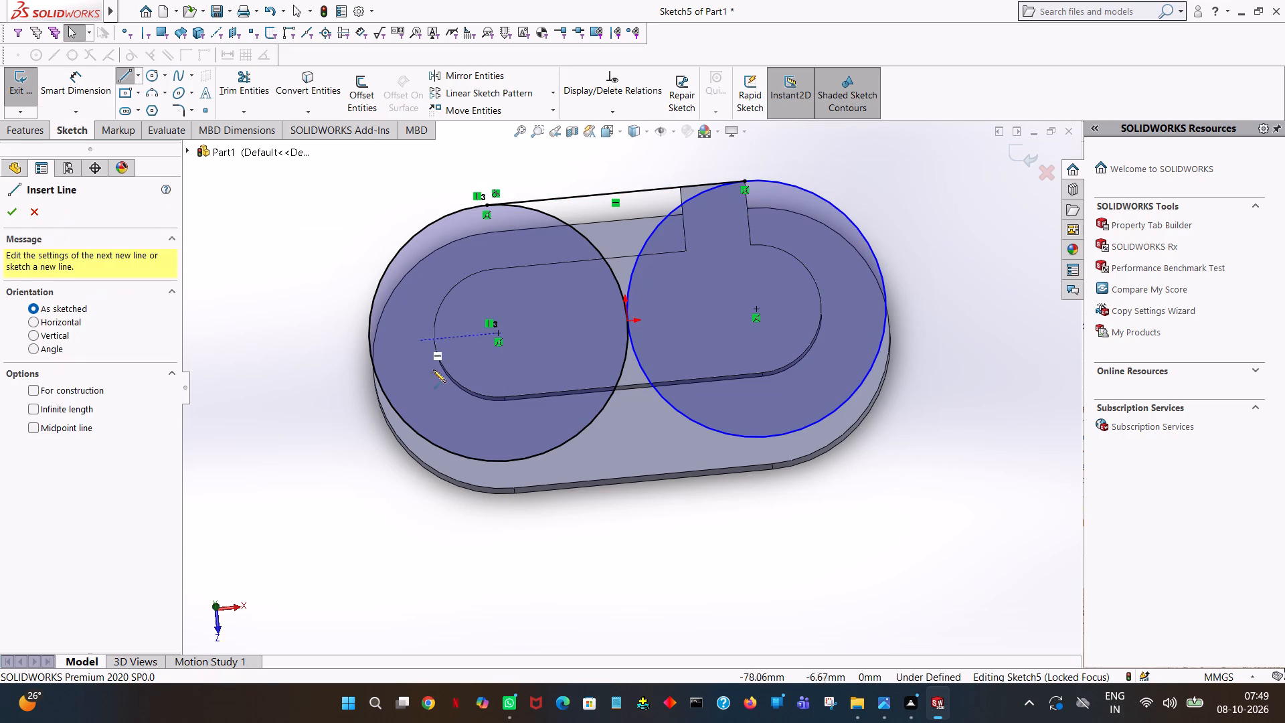
{"action": "left_click", "coordinate": [509, 461]}
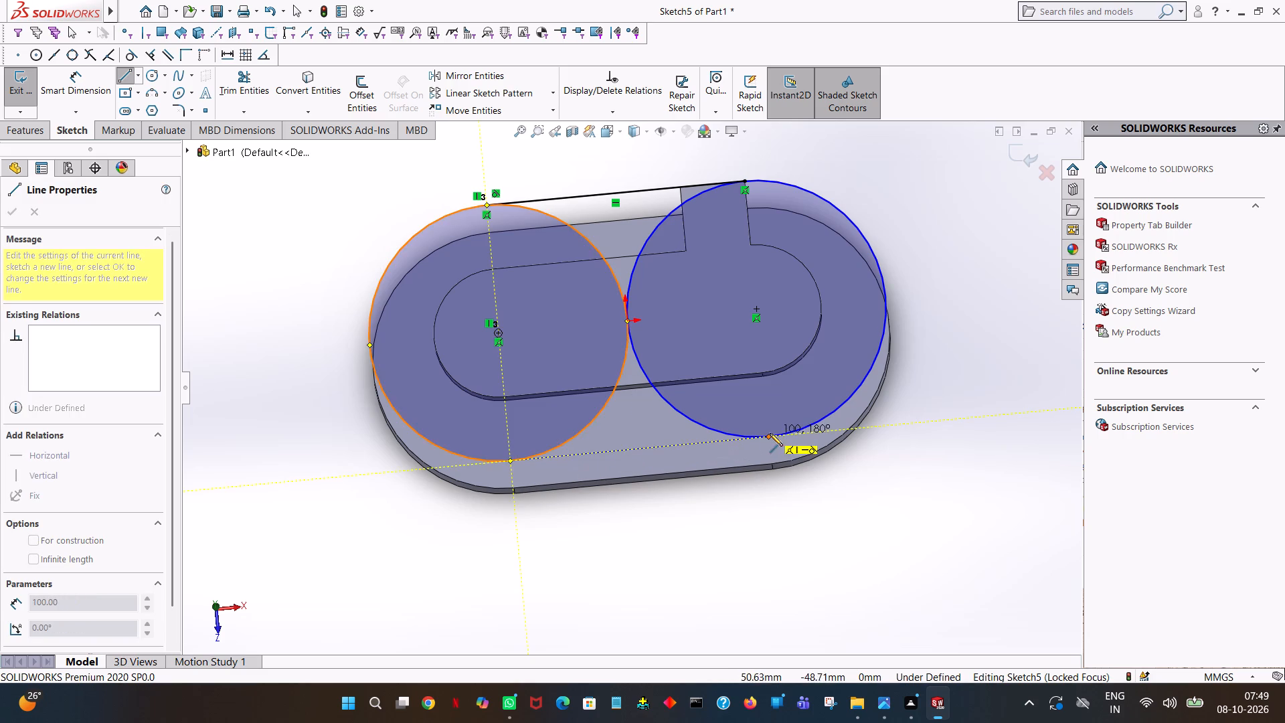
{"action": "left_click", "coordinate": [768, 435]}
{"action": "right_click", "coordinate": [768, 435]}
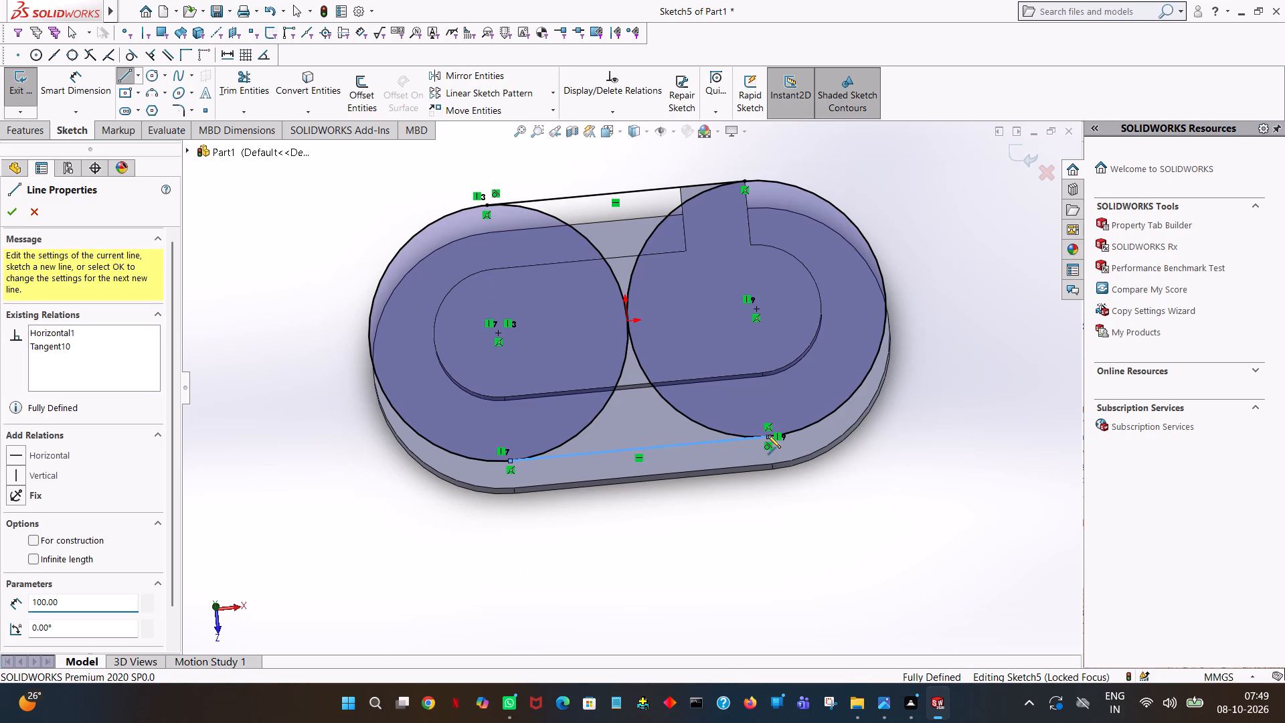
{"action": "left_click", "coordinate": [801, 444]}
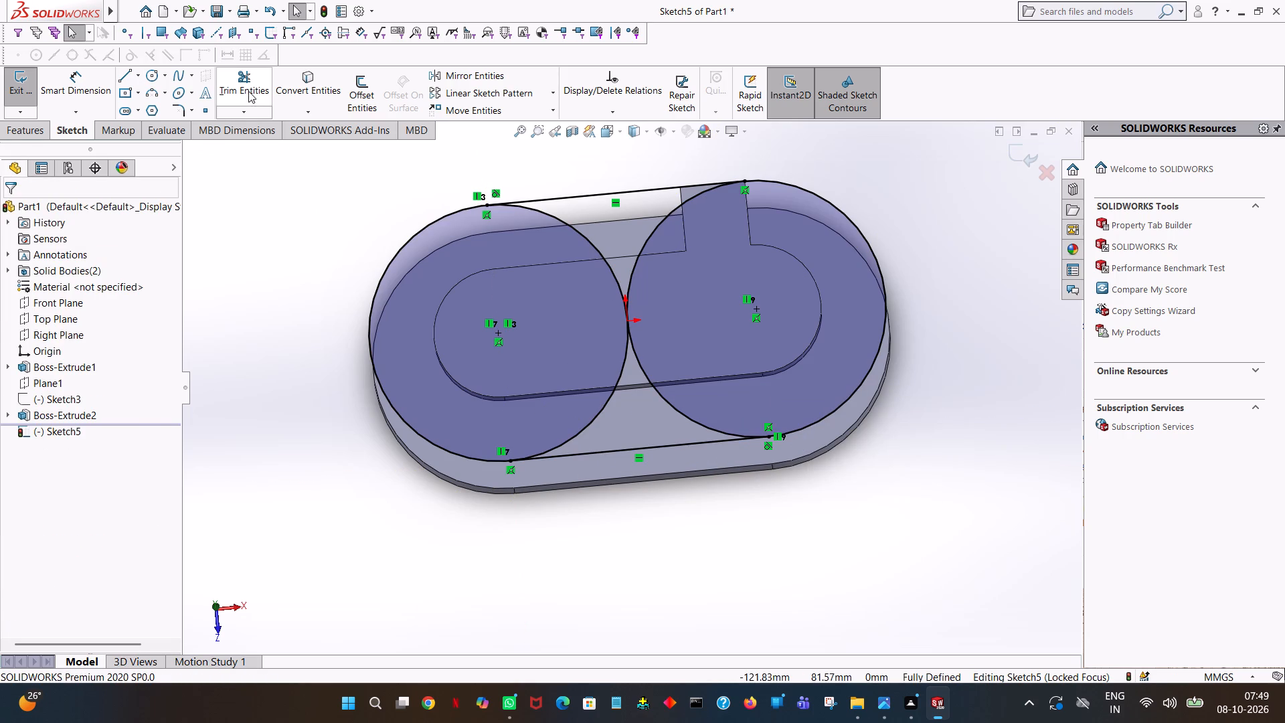
Trim the inward-facing halves of both circles to leave one closed slot-shaped outline.
{"action": "left_click", "coordinate": [248, 91]}
{"action": "left_click", "coordinate": [587, 237]}
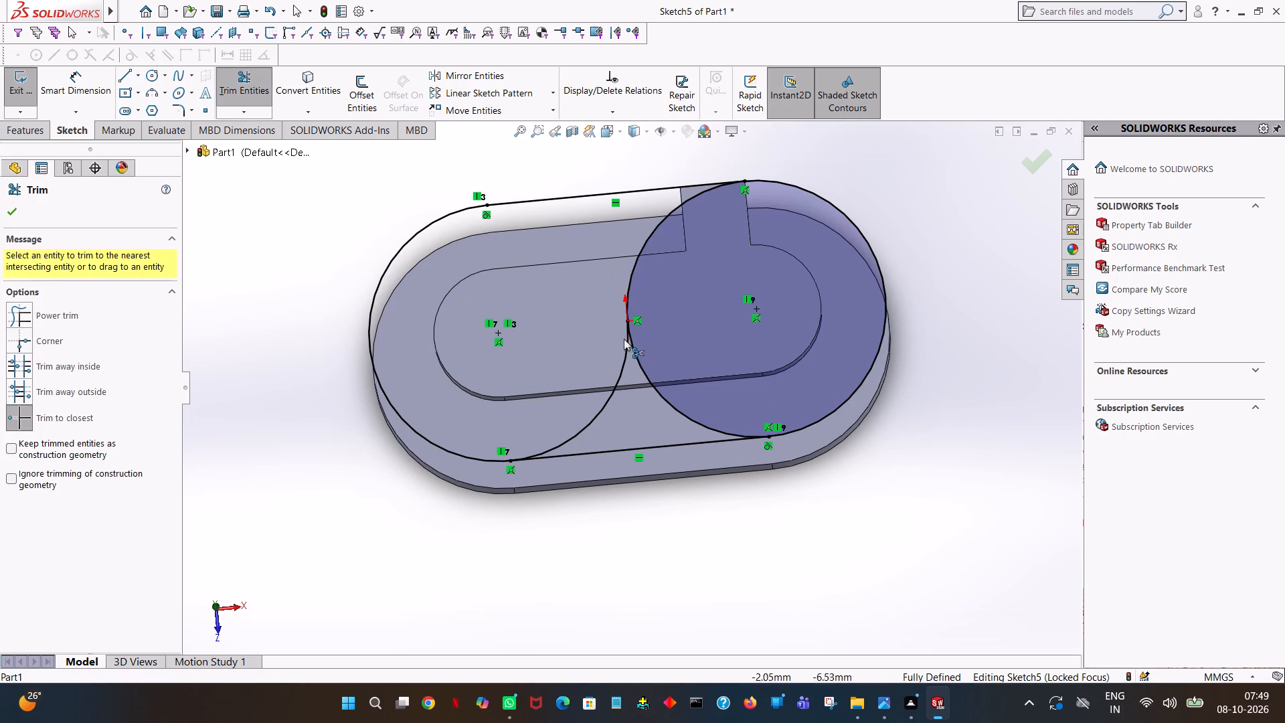
{"action": "left_click", "coordinate": [627, 348]}
{"action": "left_click", "coordinate": [635, 351]}
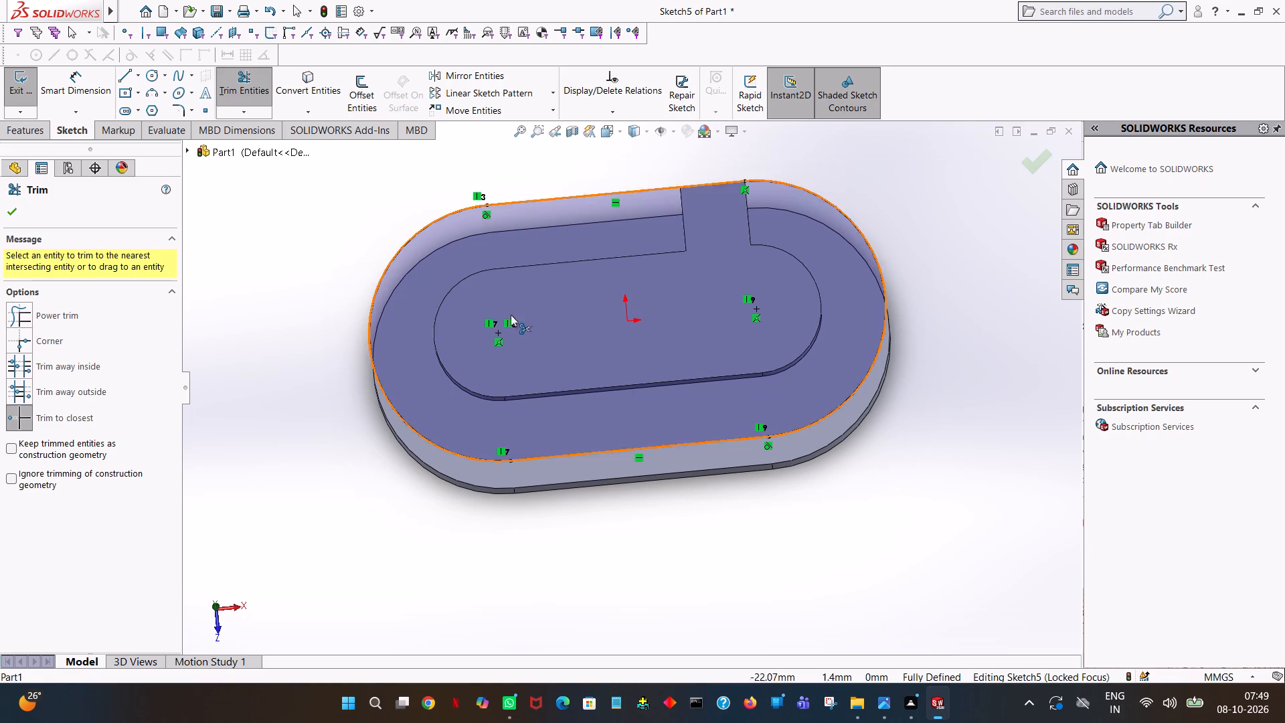
{"action": "left_click", "coordinate": [4, 209]}
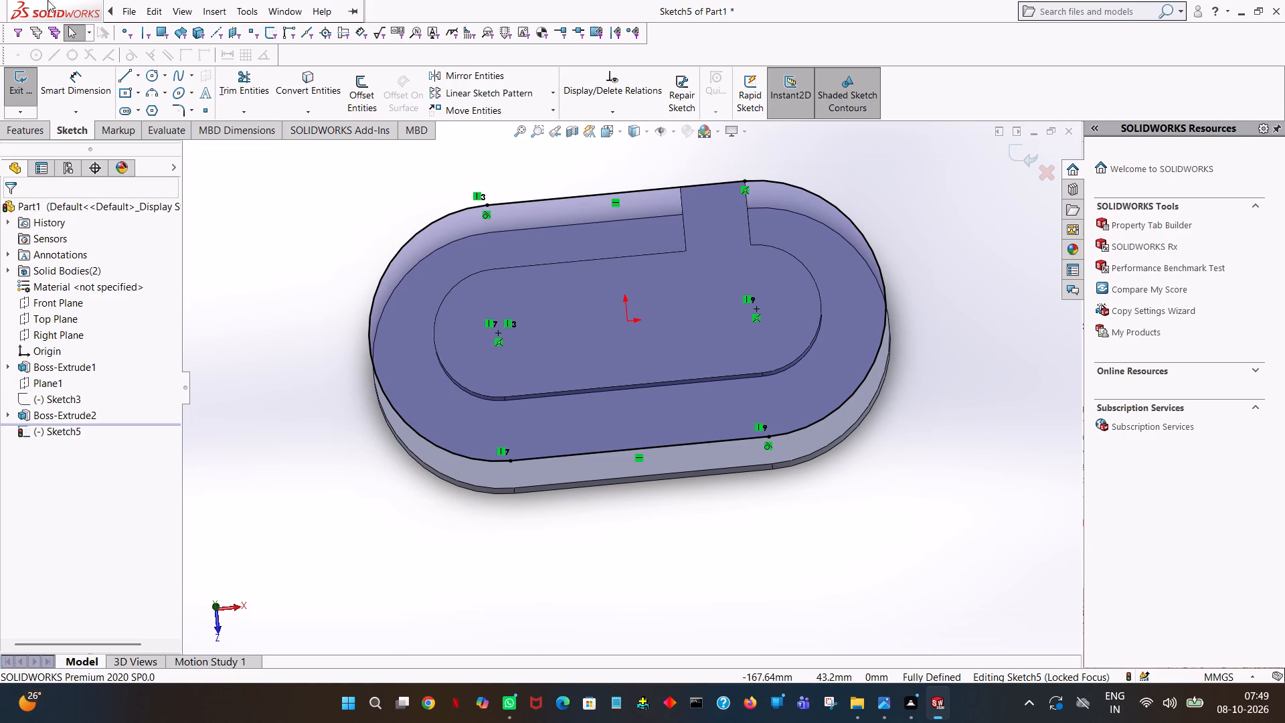
{"action": "left_click", "coordinate": [417, 153]}
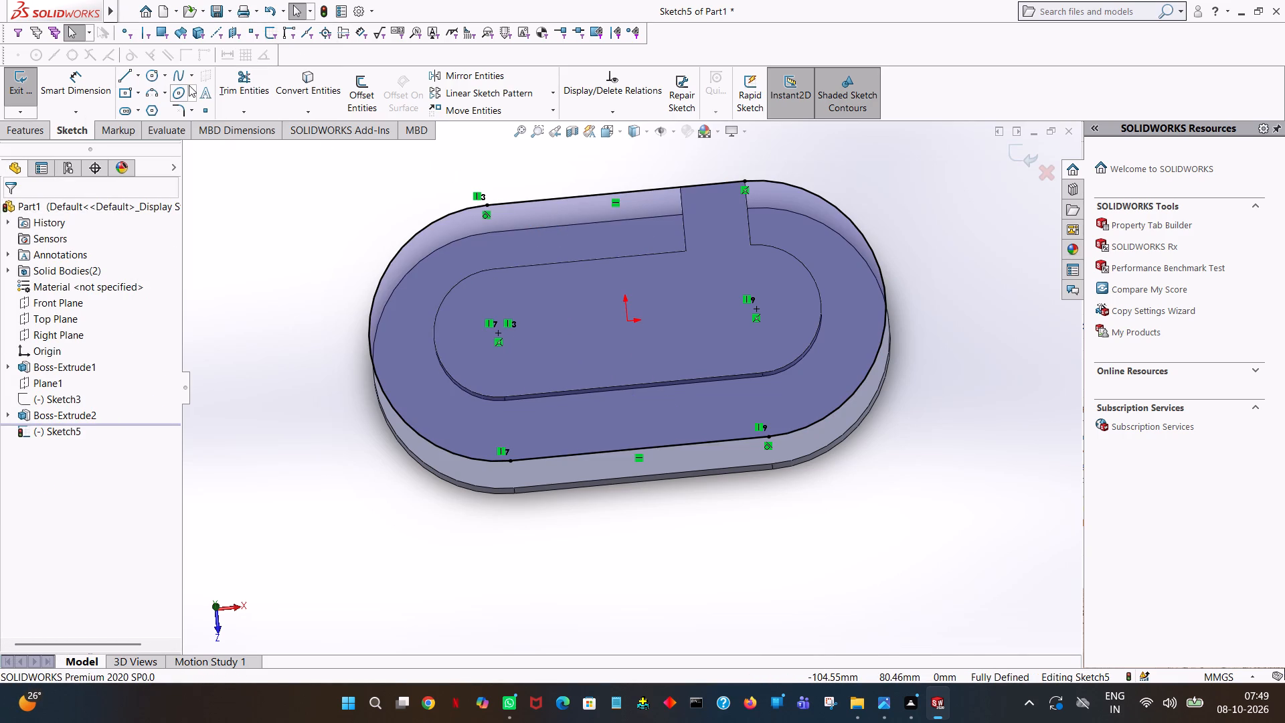
Sketch two circles of 40 mm radius inside the slot outline, concentric with its rounded ends at X -50 and X 50.
{"action": "key", "text": "space"}
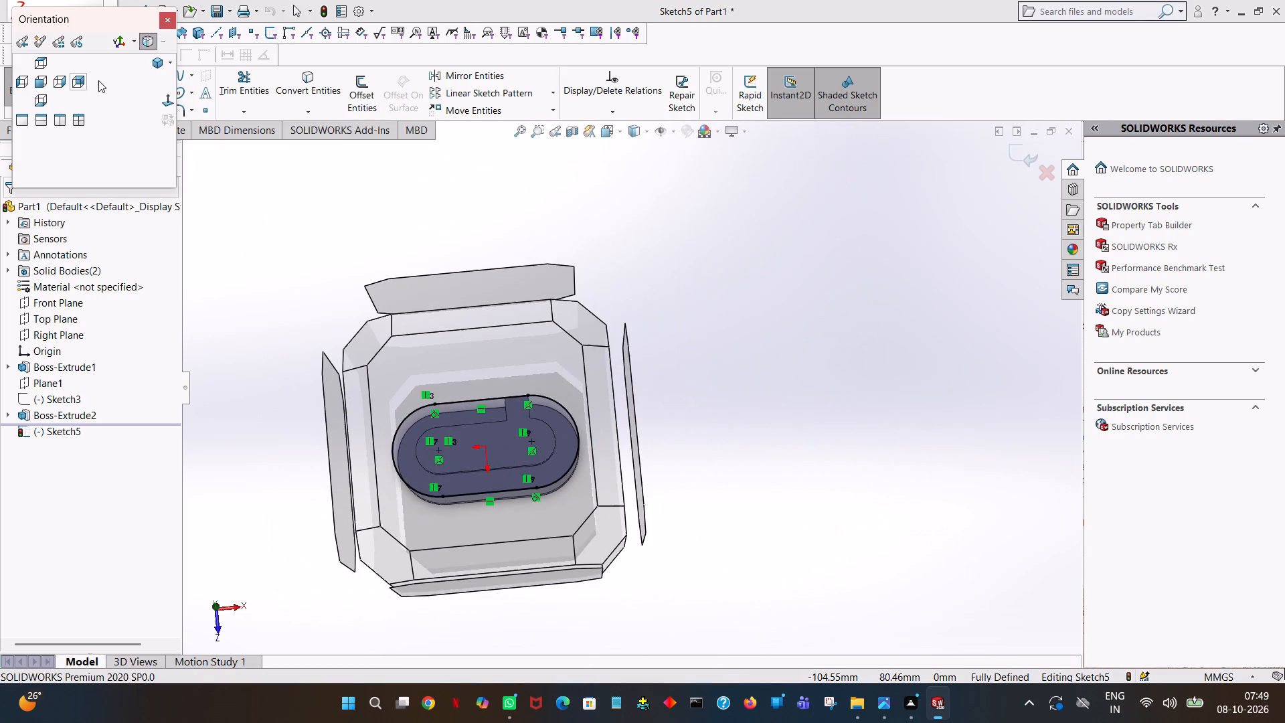
{"action": "left_click", "coordinate": [167, 104]}
{"action": "left_click", "coordinate": [146, 79]}
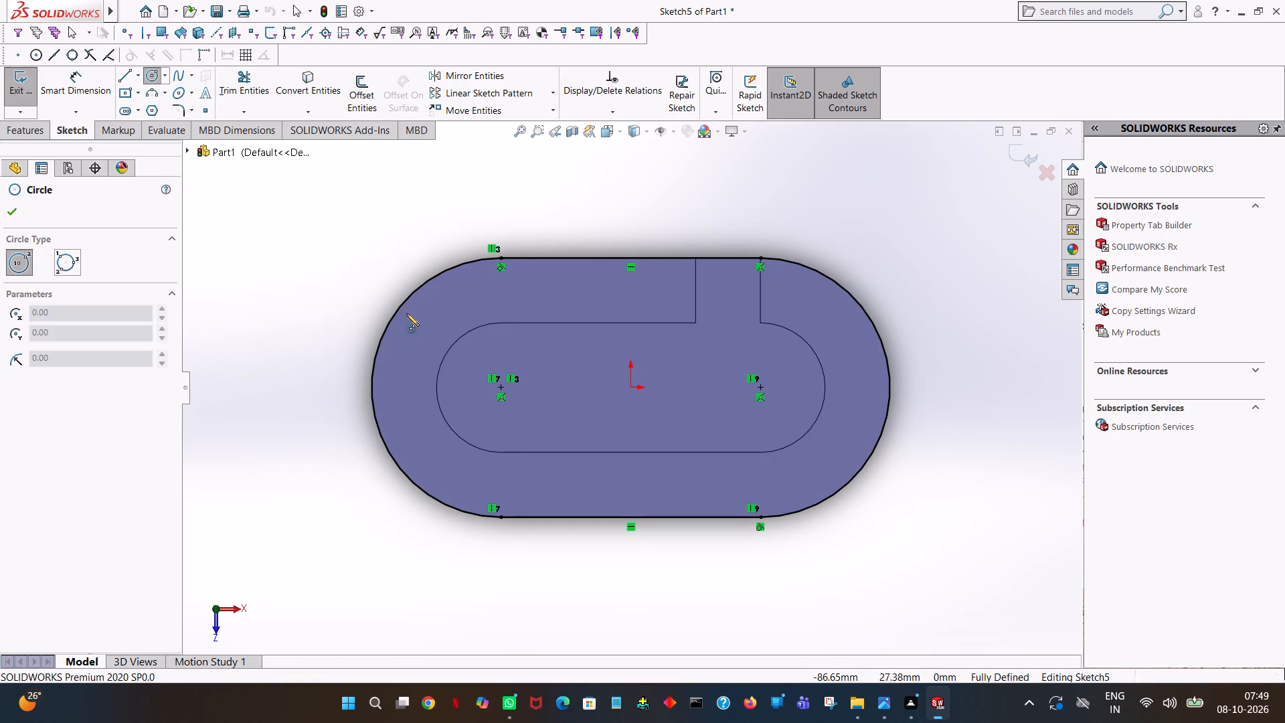
{"action": "left_click", "coordinate": [503, 389]}
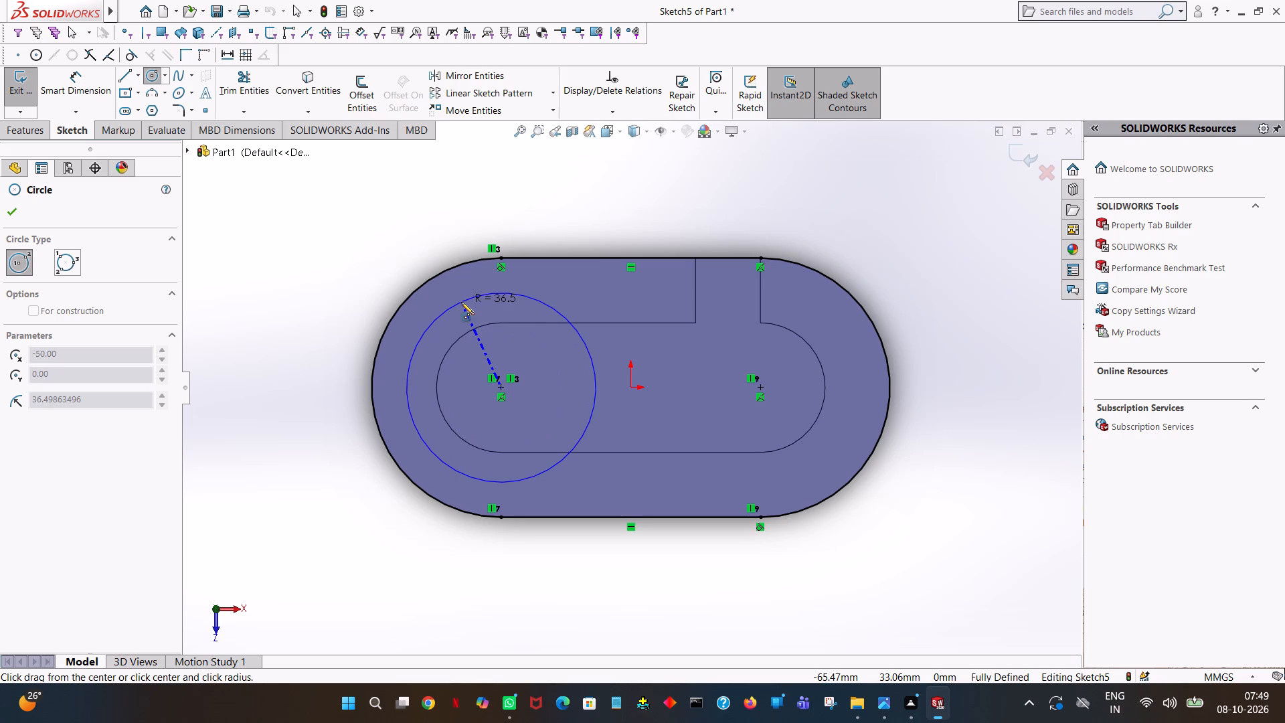
{"action": "left_click", "coordinate": [461, 302]}
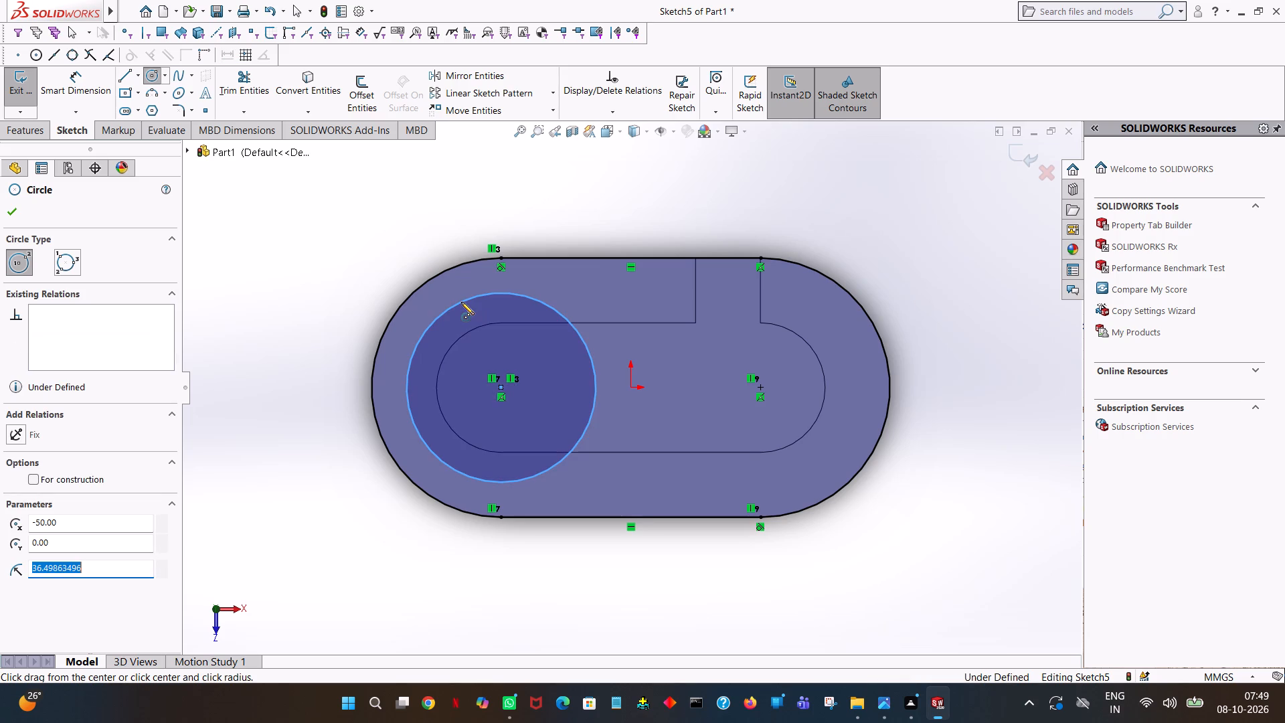
{"action": "type", "text": "40"}
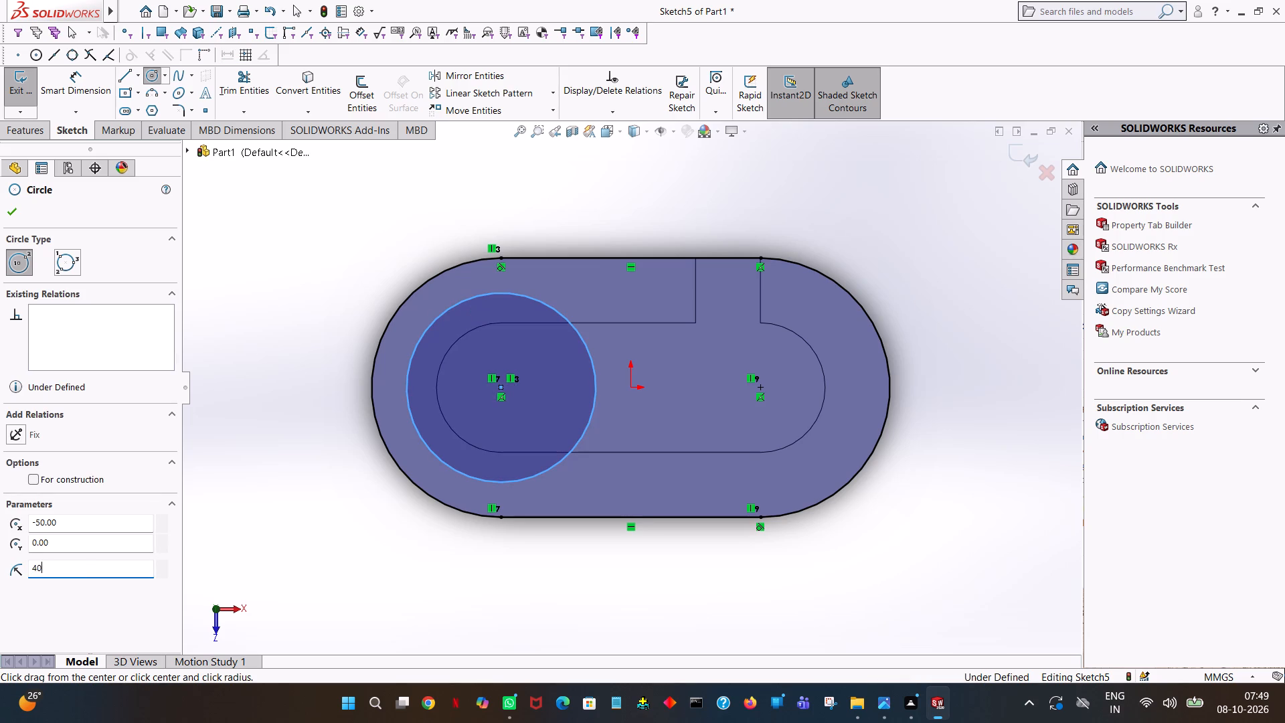
{"action": "key", "text": "Return"}
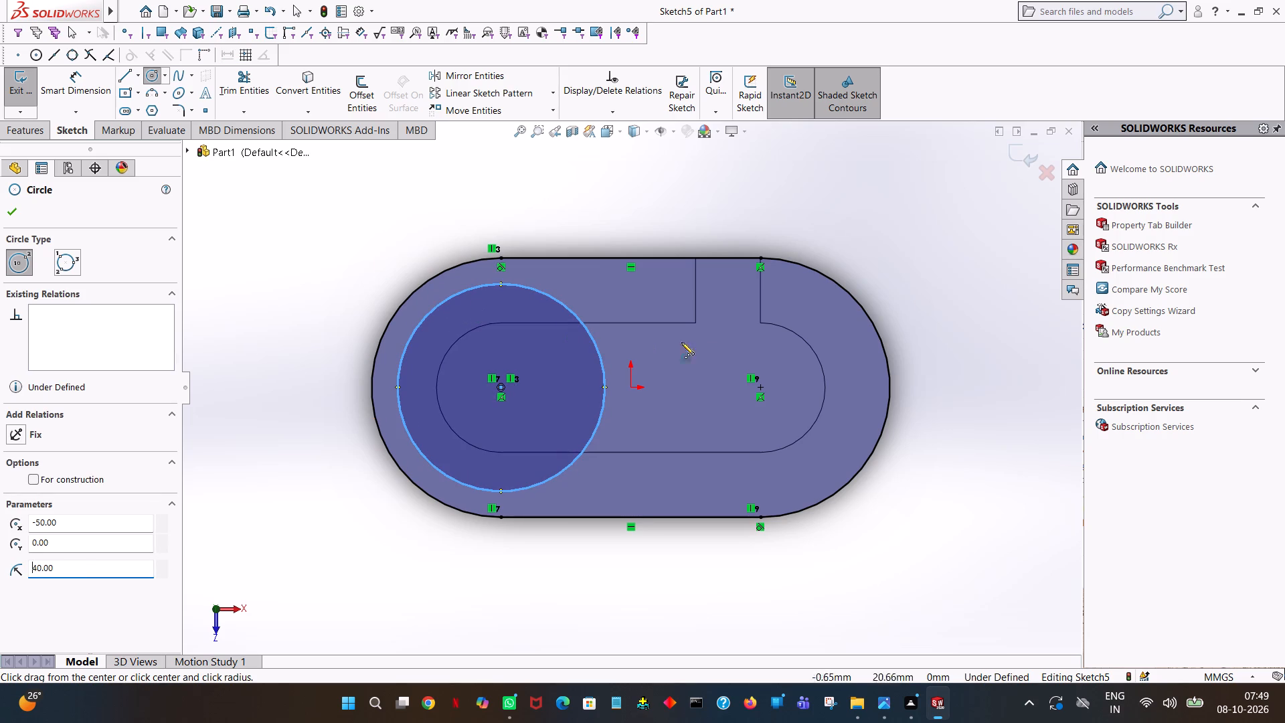
{"action": "left_click", "coordinate": [760, 386]}
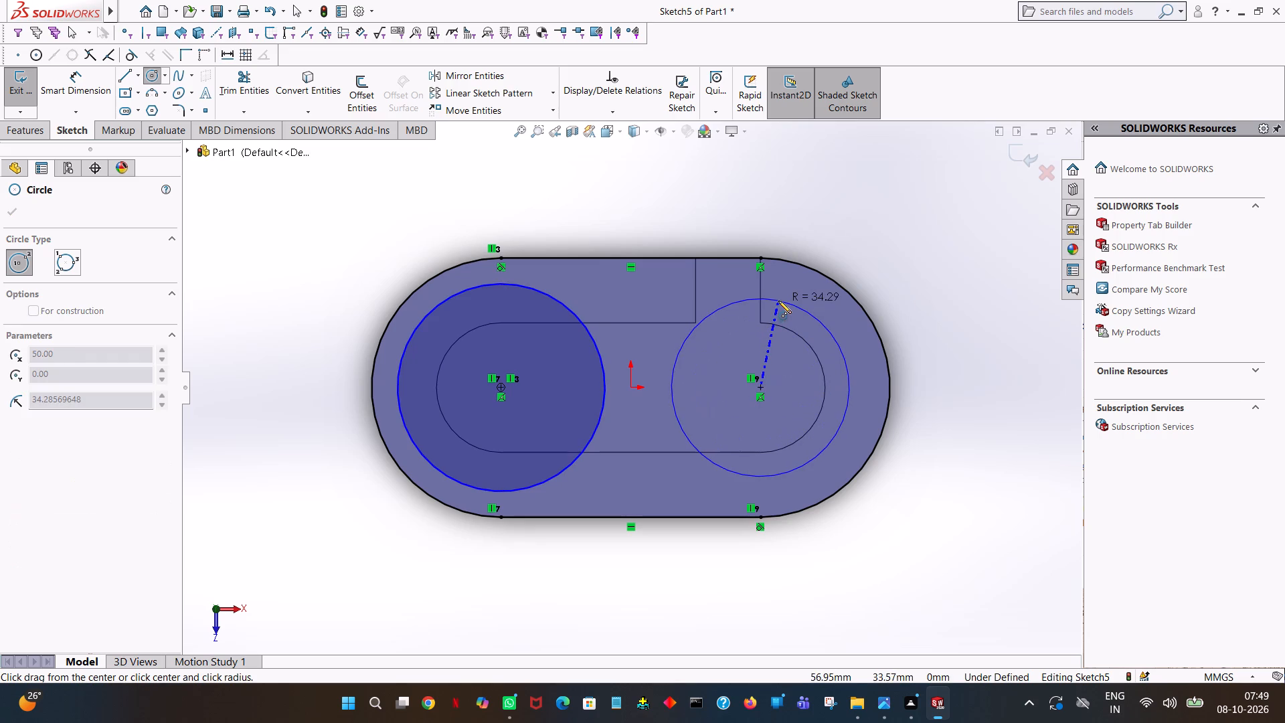
{"action": "left_click", "coordinate": [778, 301]}
{"action": "type", "text": "40"}
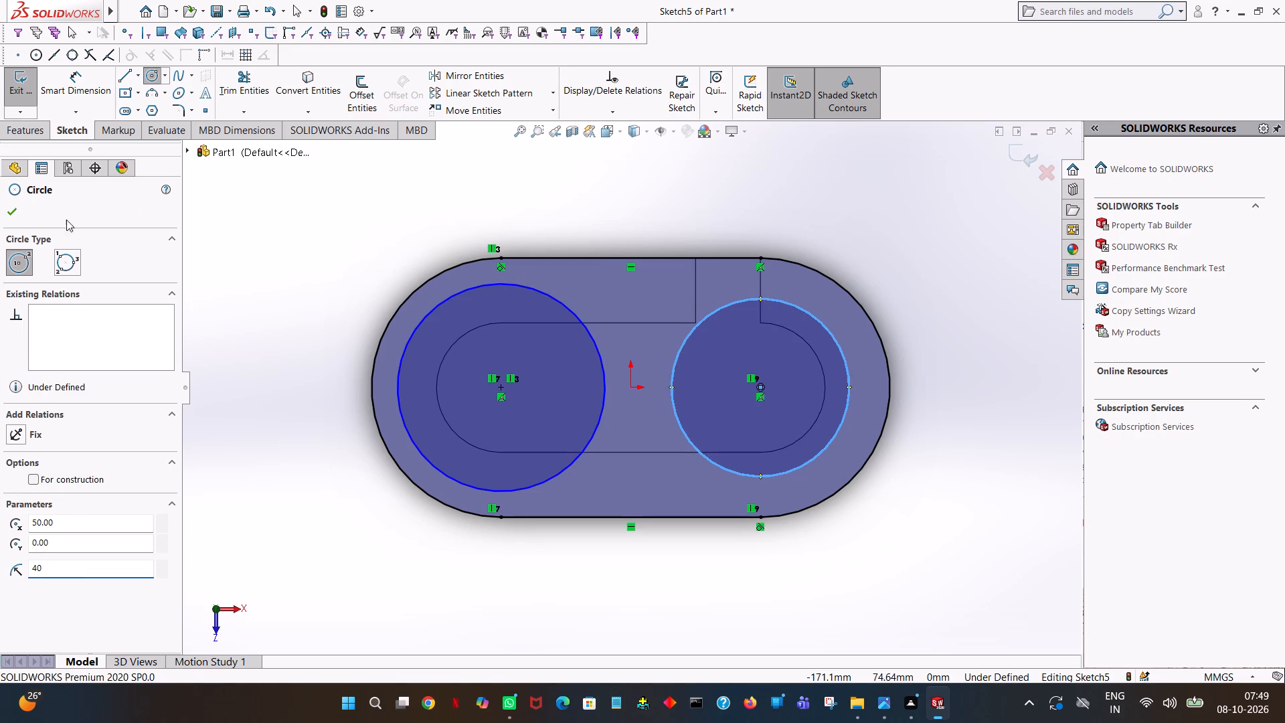
{"action": "left_click", "coordinate": [6, 209]}
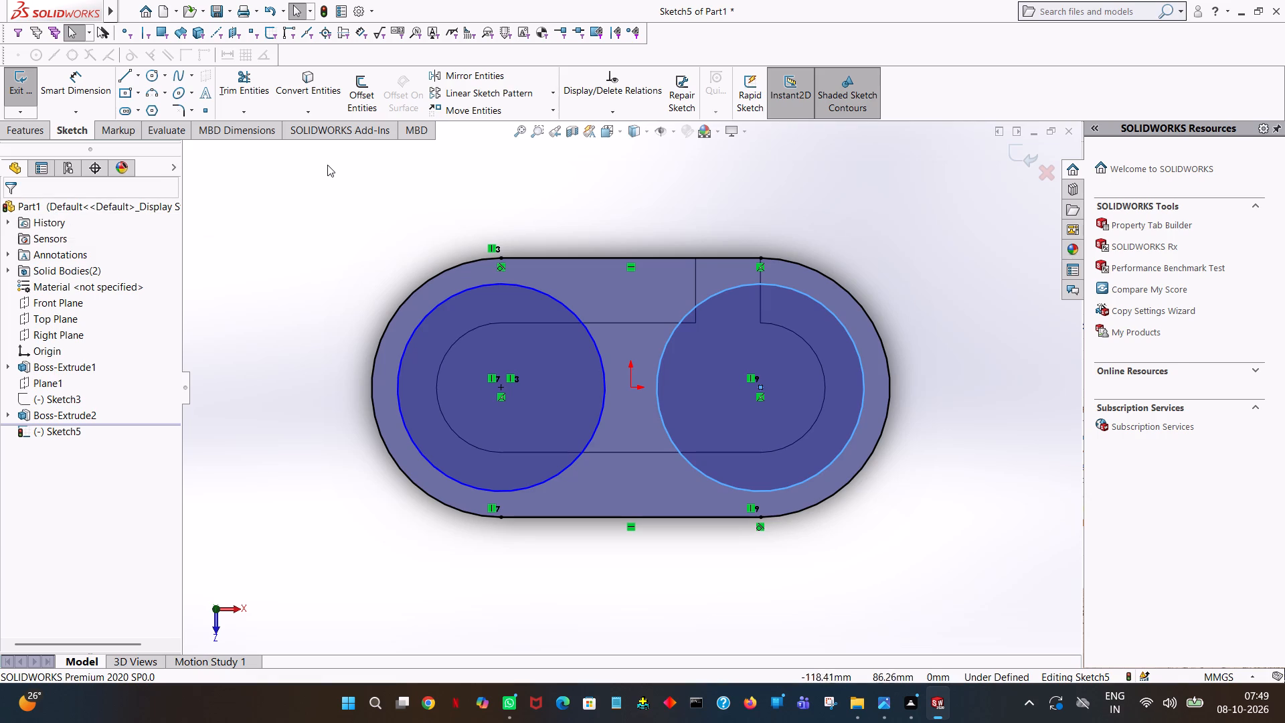
{"action": "left_click", "coordinate": [331, 166]}
Draw two 100 mm horizontal lines joining the top points and the bottom points of the two 40 mm radius circles.
{"action": "left_click", "coordinate": [125, 78]}
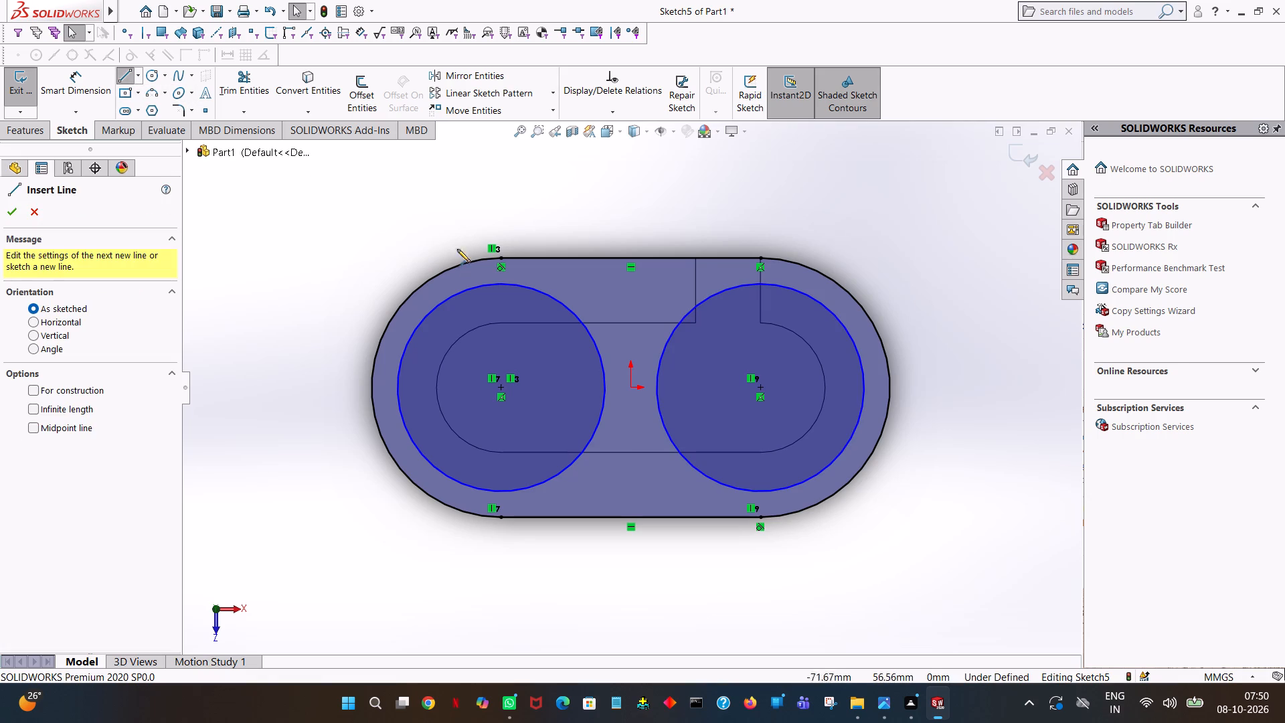
{"action": "left_click", "coordinate": [502, 282]}
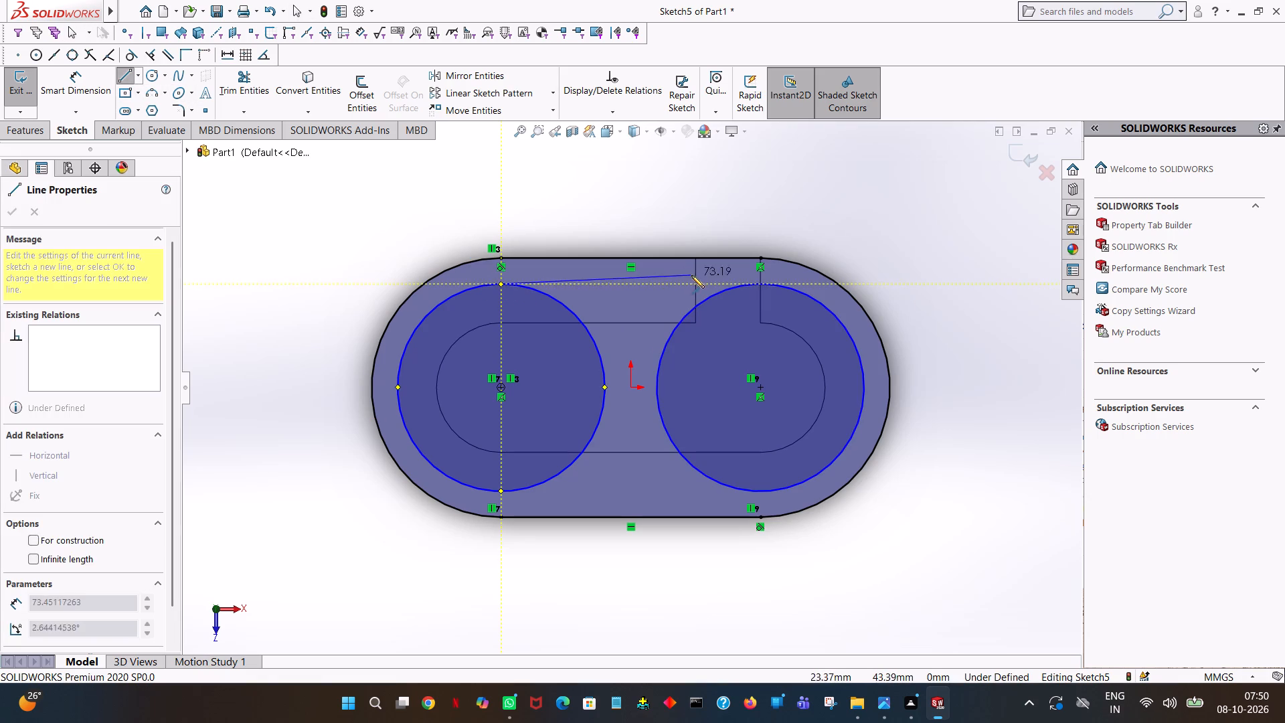
{"action": "left_click", "coordinate": [759, 283]}
{"action": "right_click", "coordinate": [759, 283]}
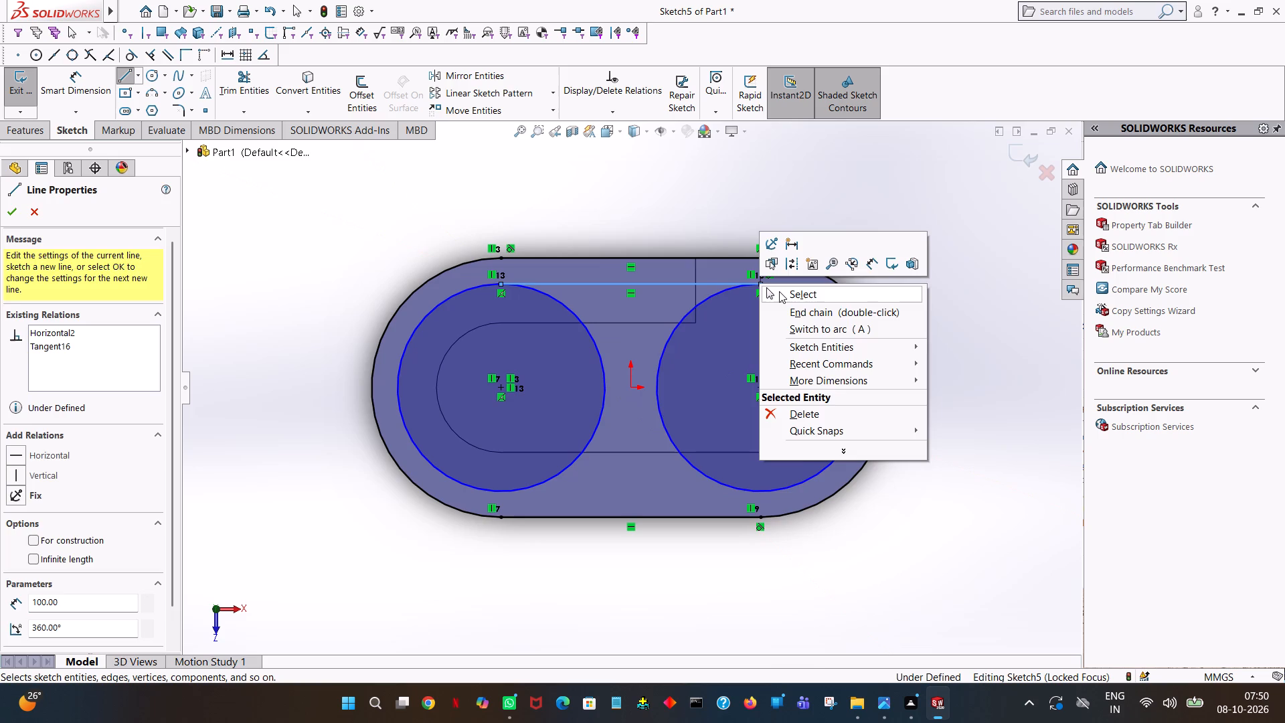
{"action": "left_click", "coordinate": [780, 292]}
{"action": "left_click", "coordinate": [131, 75]}
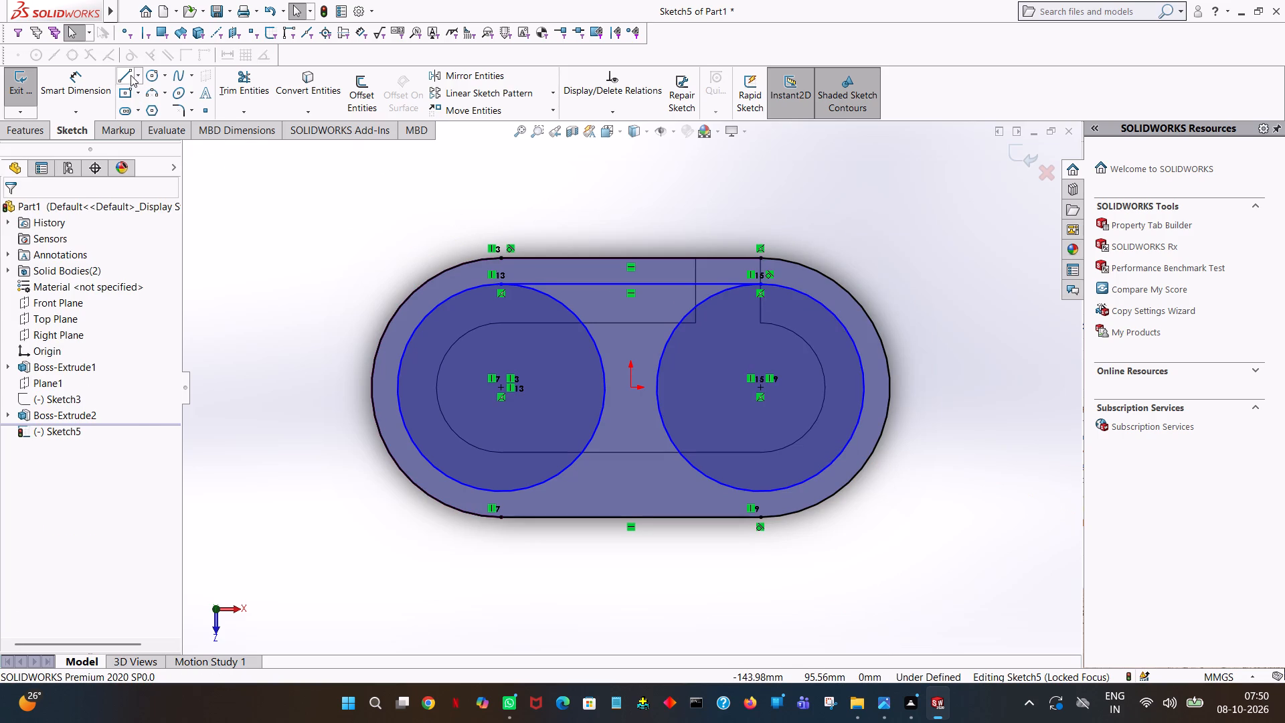
{"action": "left_click", "coordinate": [499, 491]}
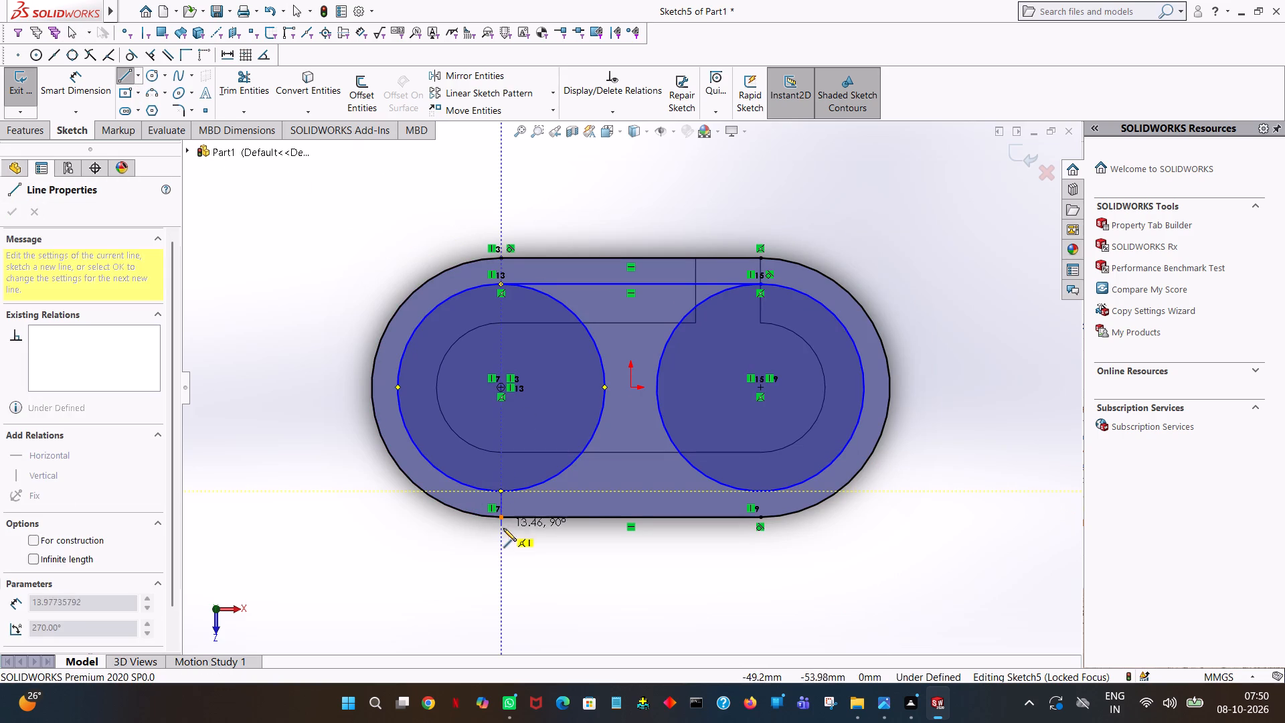
{"action": "left_click", "coordinate": [761, 490]}
{"action": "right_click", "coordinate": [761, 490]}
{"action": "left_click", "coordinate": [784, 498]}
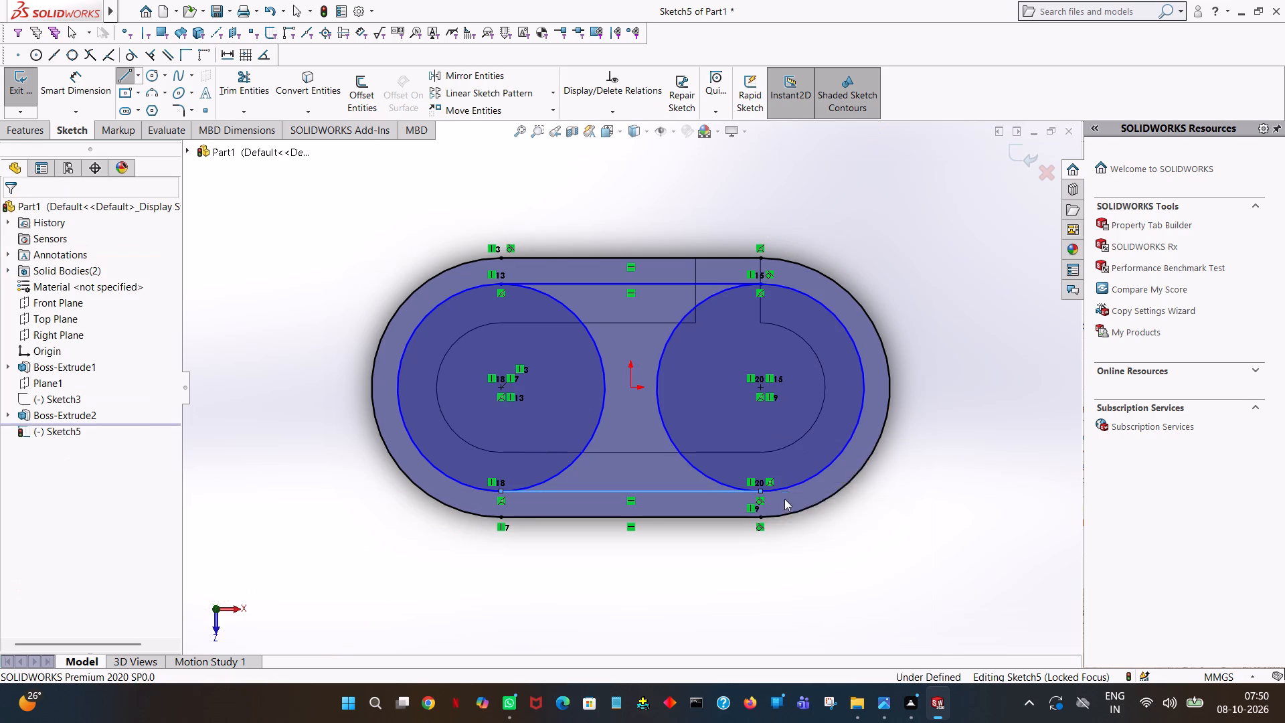
Trim the inward-facing halves of both 40 mm radius circles to leave a closed inner slot outline.
{"action": "left_click", "coordinate": [252, 78]}
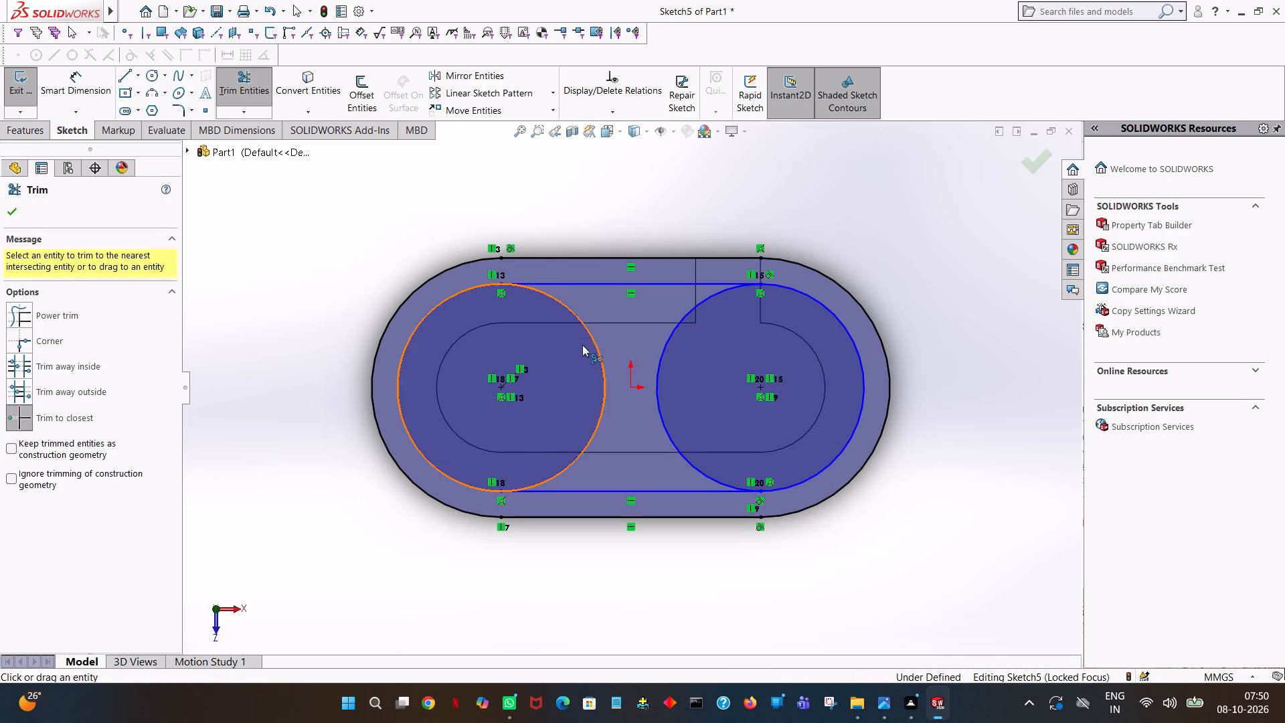
{"action": "left_click", "coordinate": [594, 345]}
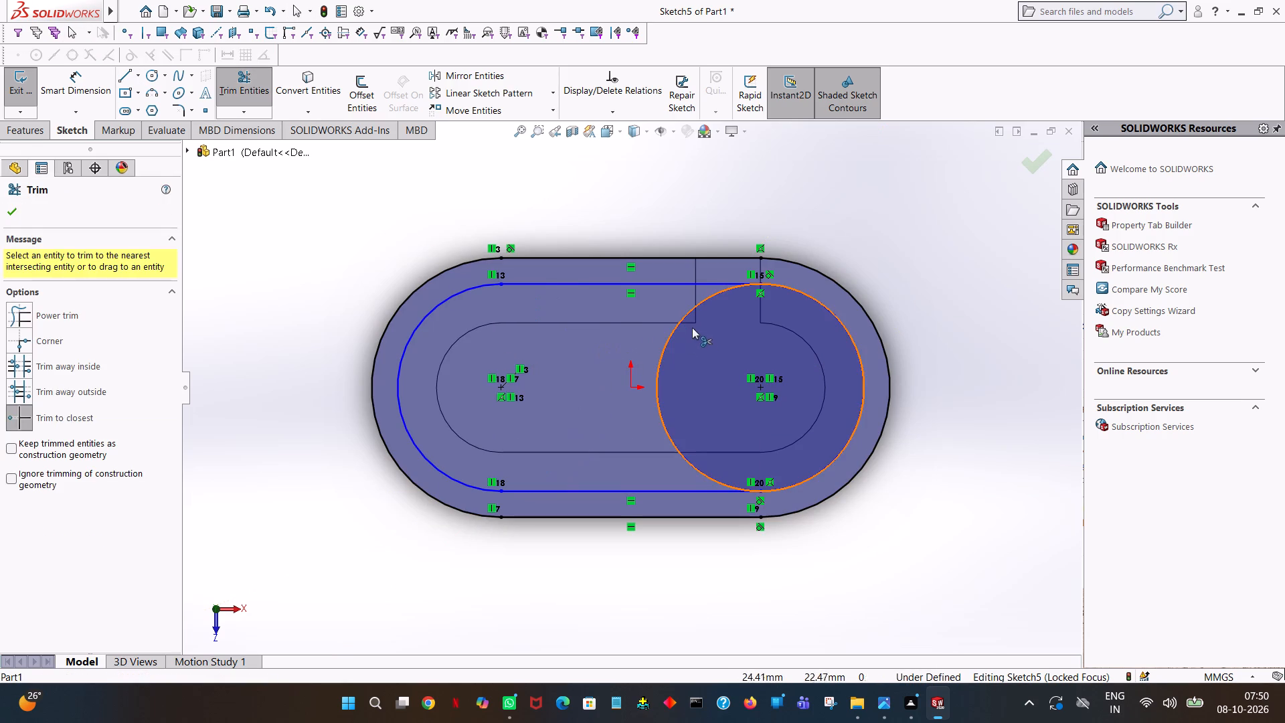
{"action": "left_click", "coordinate": [683, 317]}
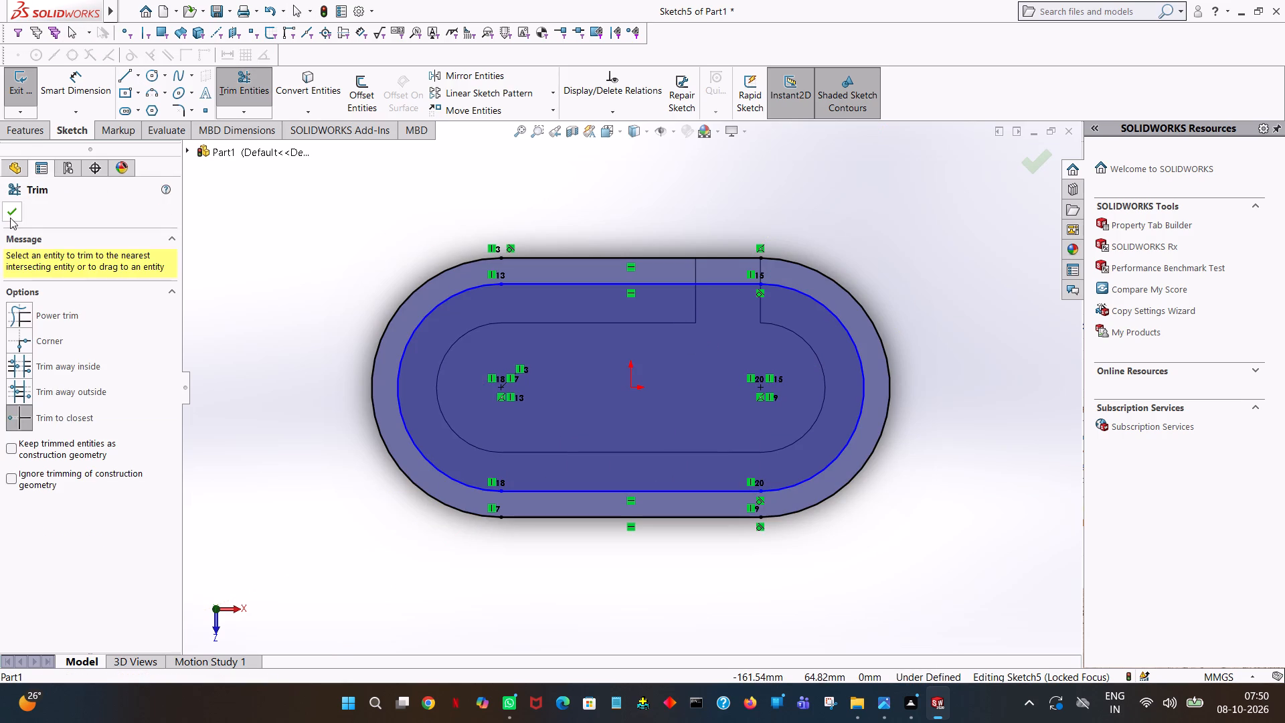
{"action": "left_click", "coordinate": [11, 214]}
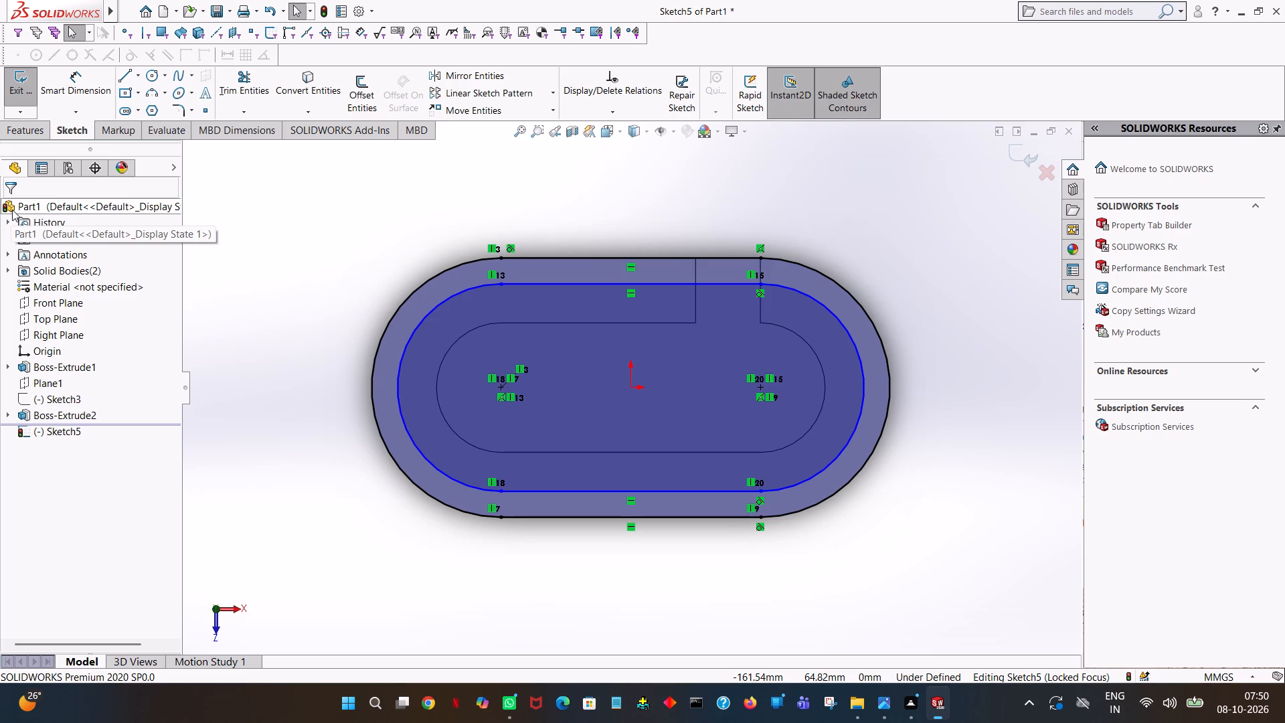
Extrude the slot-shaped ring profile 50 mm upward and 10 mm in the second direction, with merged result.
{"action": "middle_click_drag", "start_coordinate": [641, 596], "coordinate": [636, 430]}
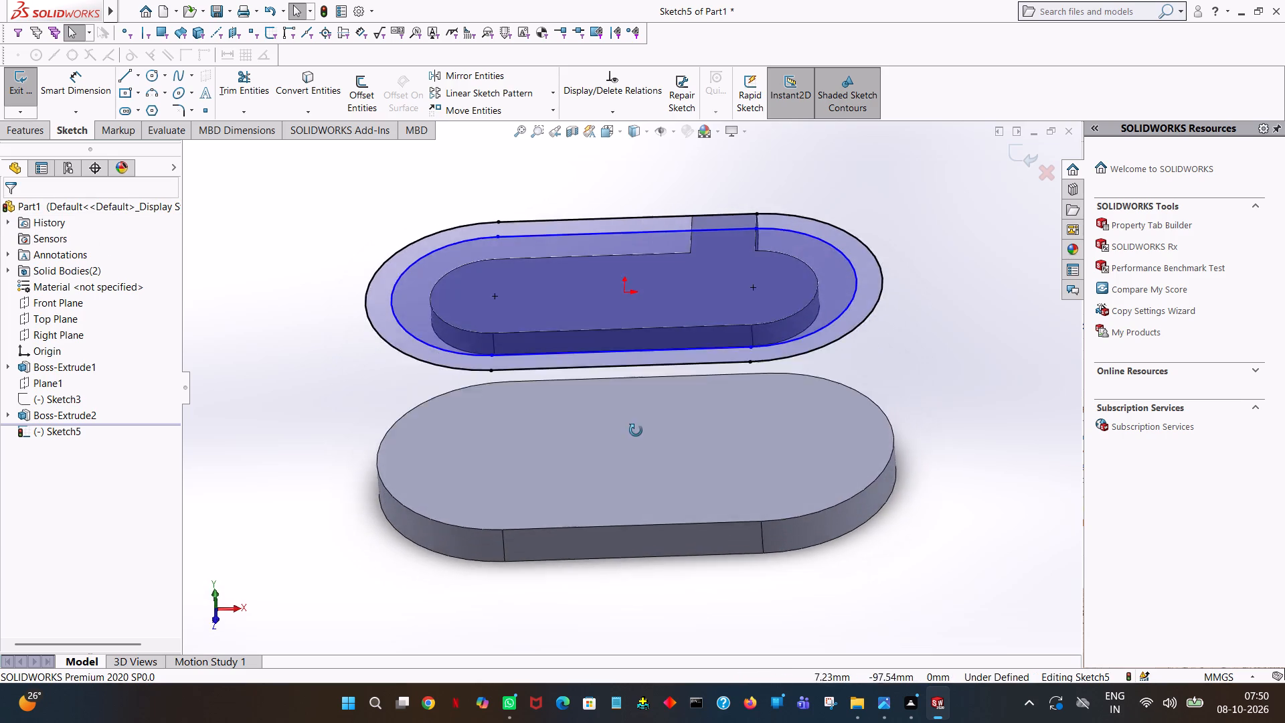
{"action": "middle_click_drag", "start_coordinate": [636, 430], "coordinate": [650, 320]}
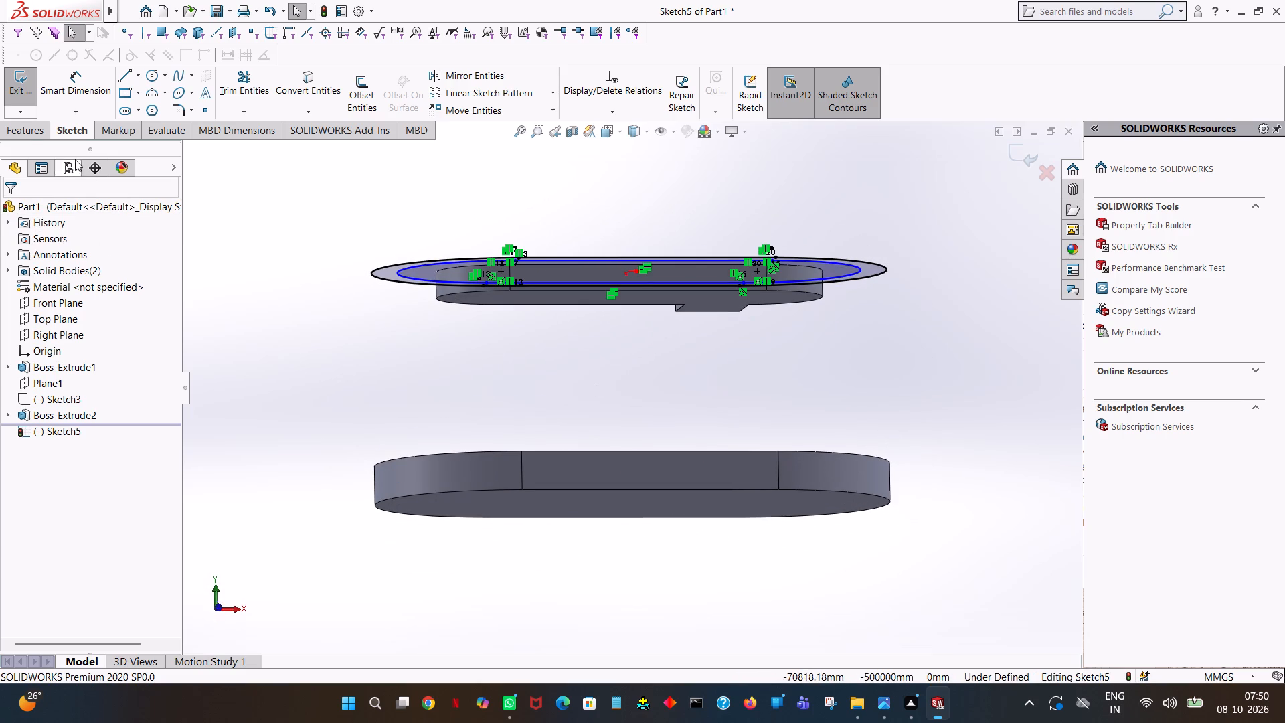
{"action": "left_click", "coordinate": [26, 127]}
{"action": "left_click", "coordinate": [29, 100]}
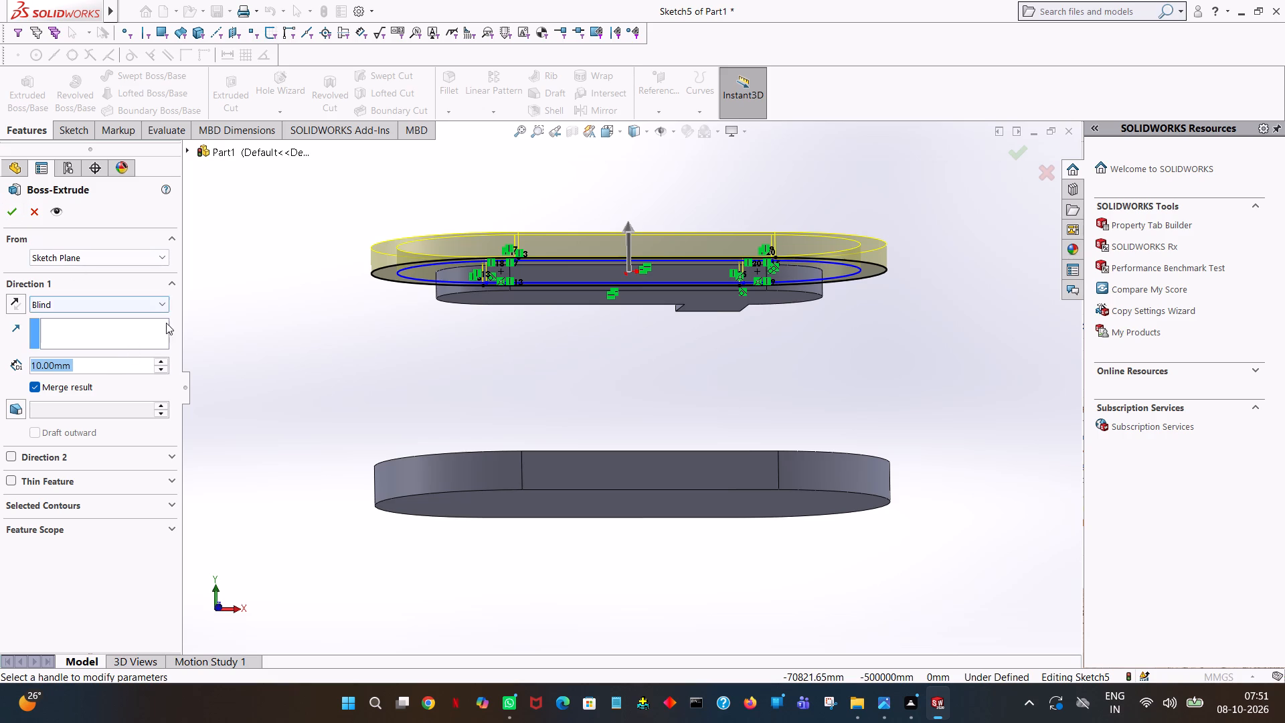
{"action": "left_click", "coordinate": [159, 361]}
{"action": "left_click", "coordinate": [159, 361]}
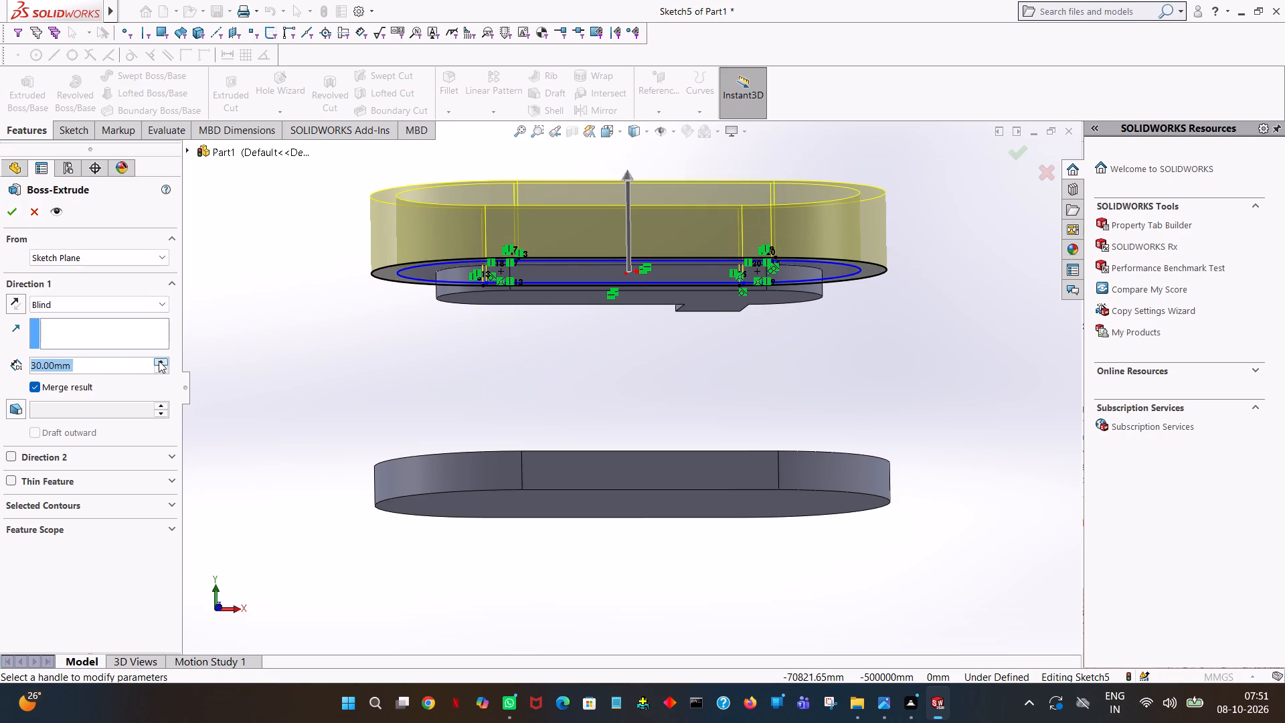
{"action": "middle_click_drag", "start_coordinate": [213, 318], "coordinate": [180, 423]}
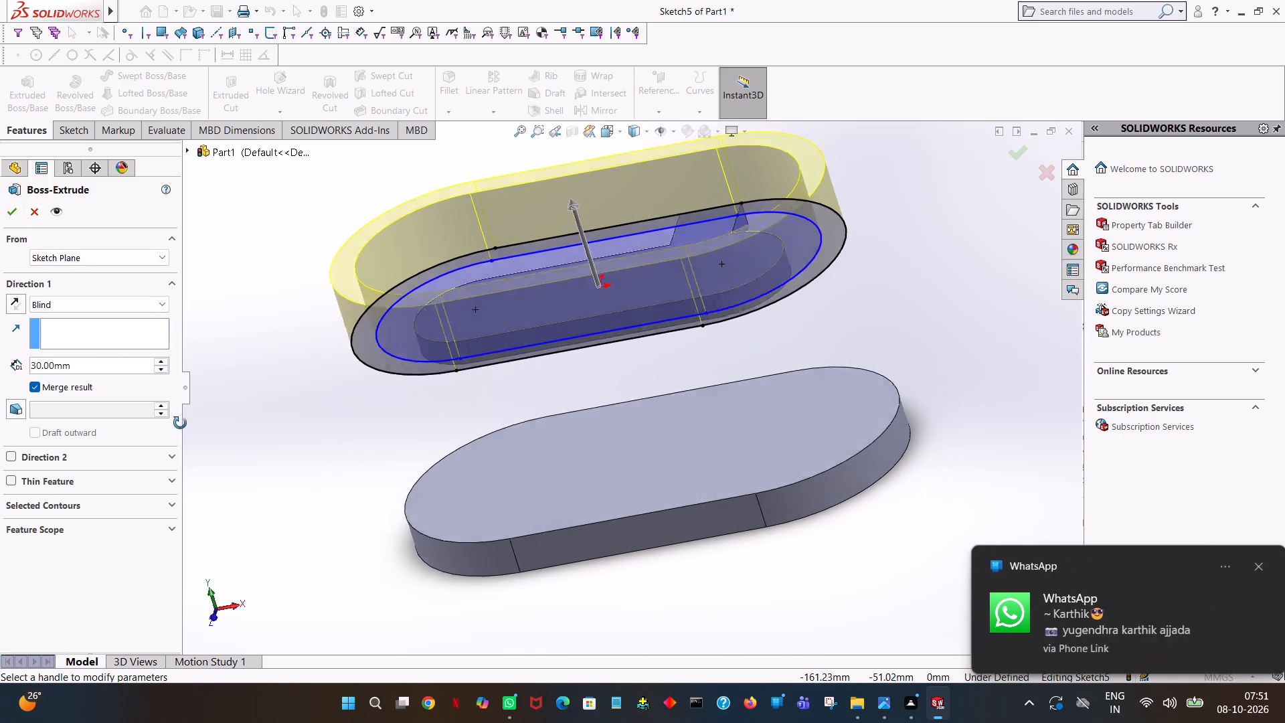
{"action": "middle_click_drag", "start_coordinate": [180, 423], "coordinate": [215, 373]}
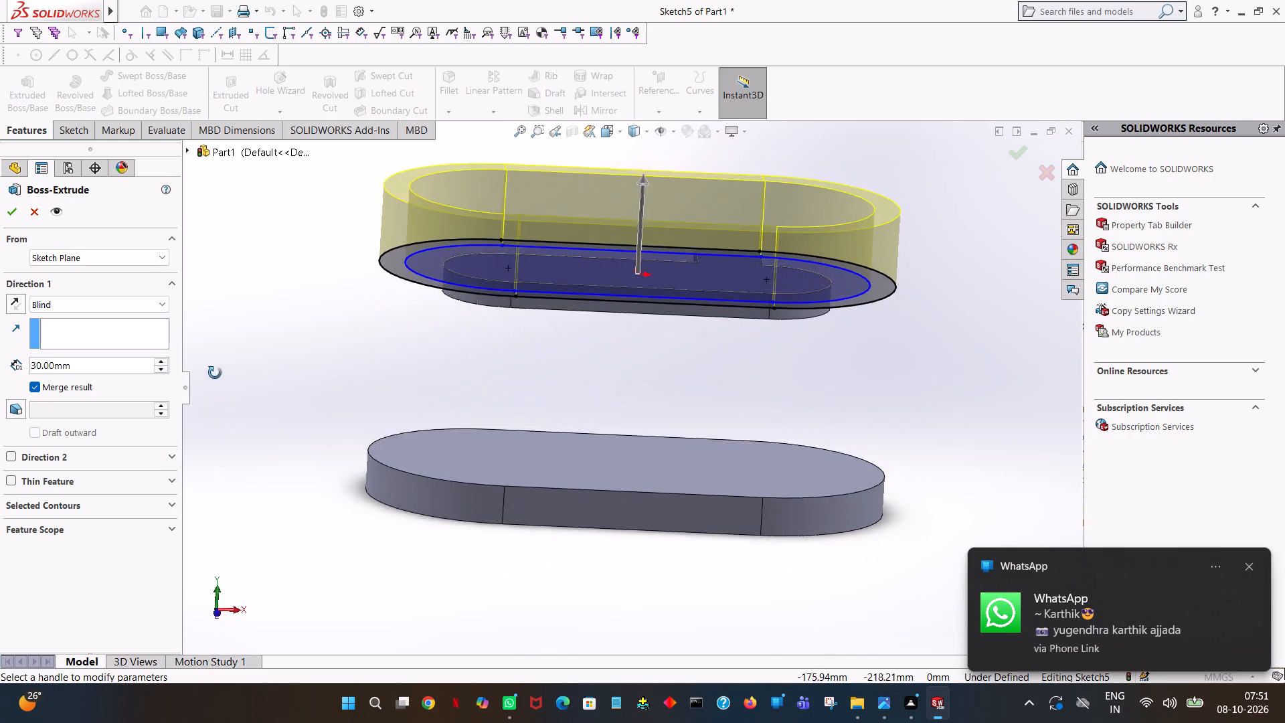
{"action": "middle_click_drag", "start_coordinate": [215, 373], "coordinate": [211, 345]}
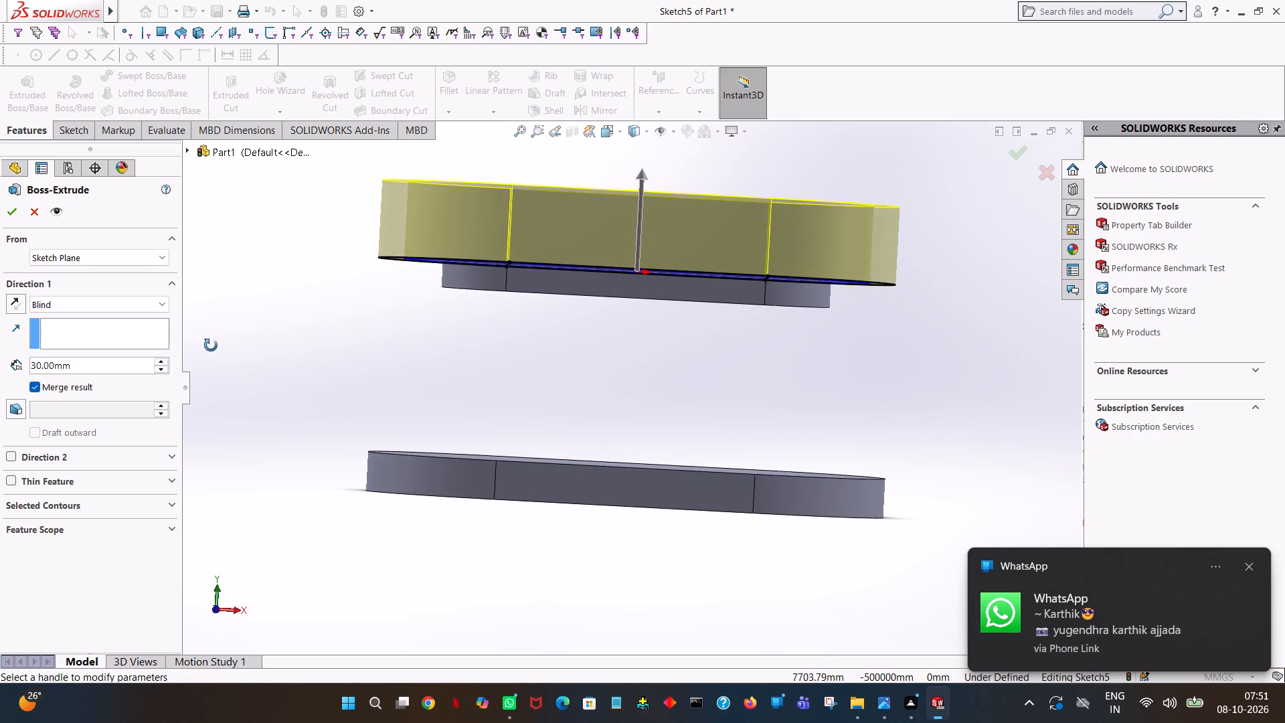
{"action": "middle_click_drag", "start_coordinate": [211, 345], "coordinate": [218, 344]}
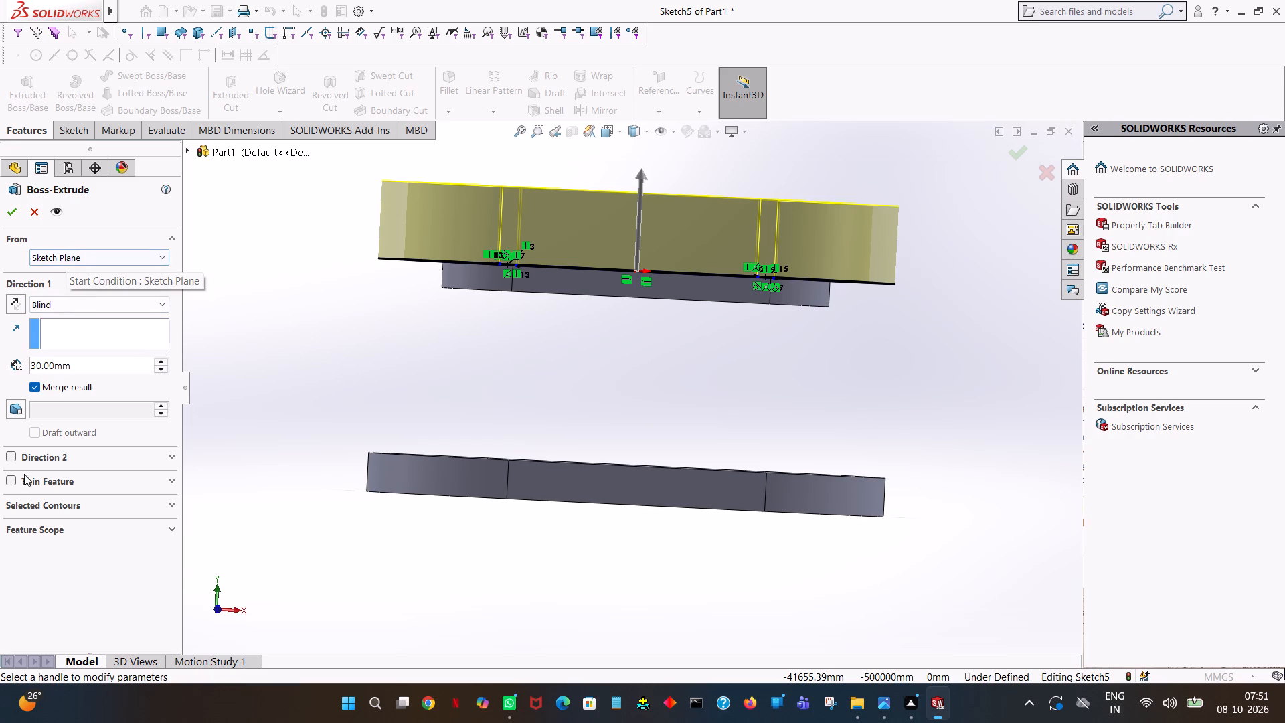
{"action": "left_click", "coordinate": [11, 458]}
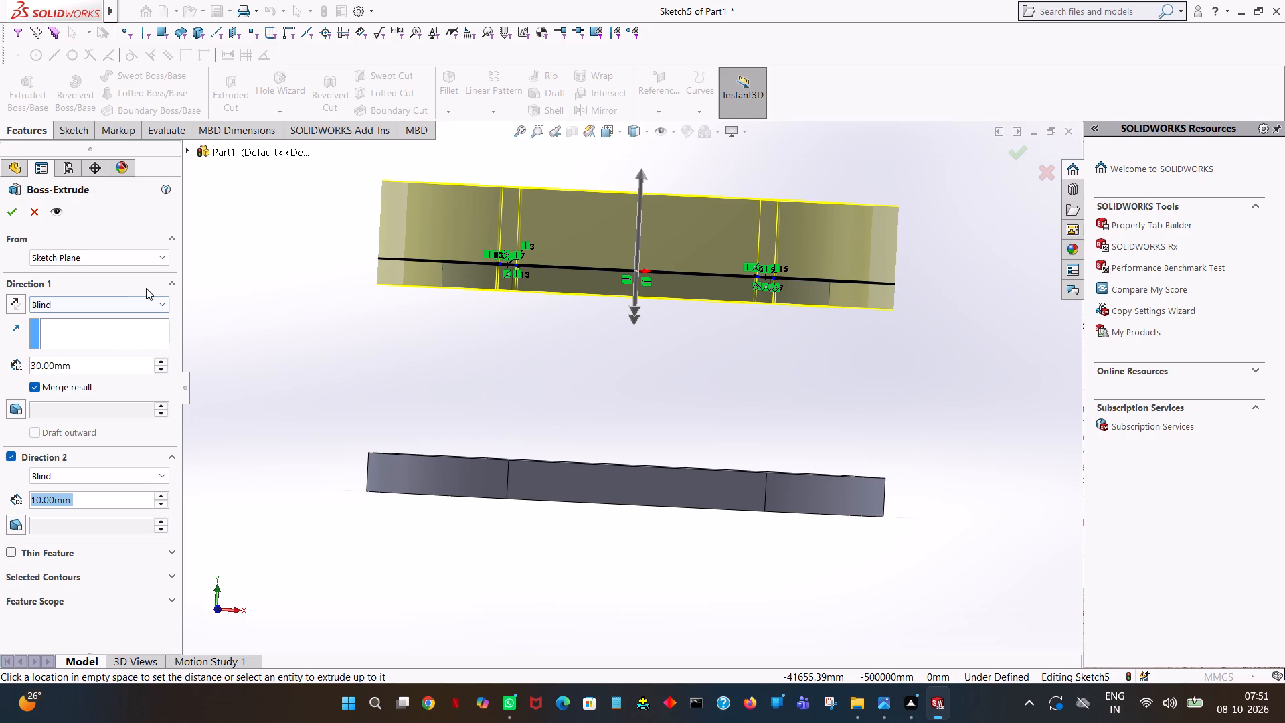
{"action": "left_click", "coordinate": [163, 359]}
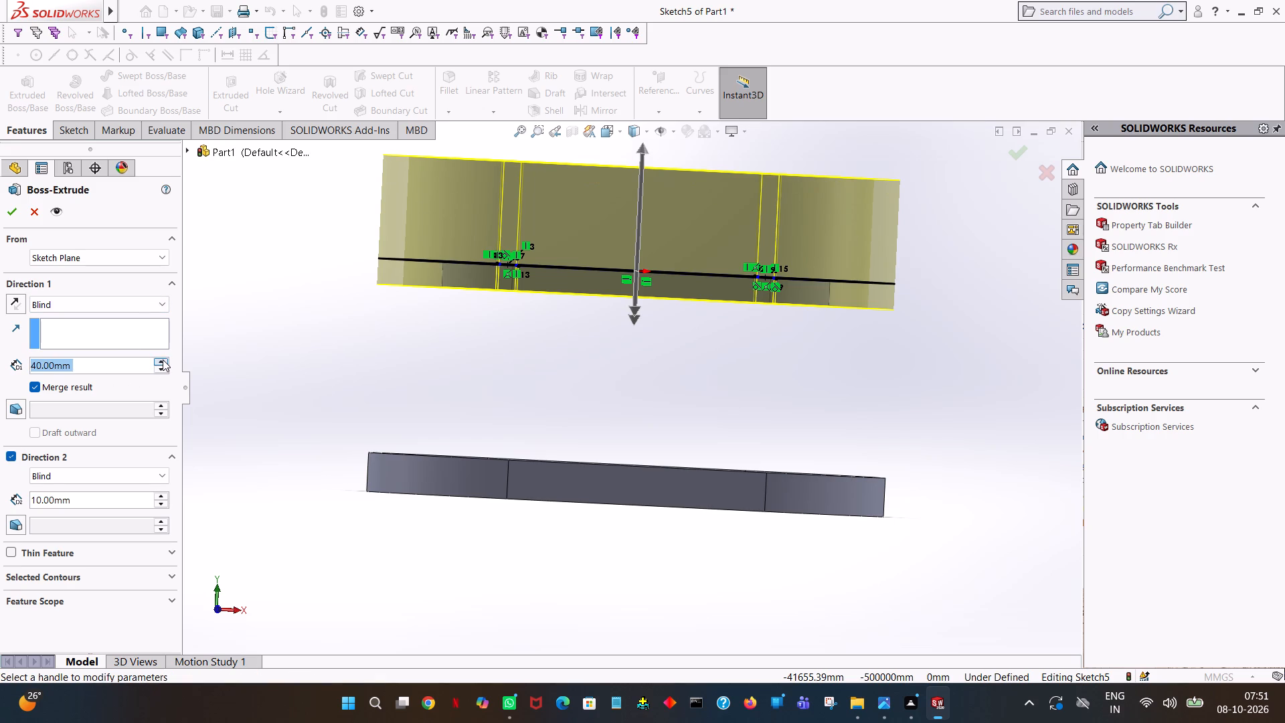
{"action": "left_click", "coordinate": [163, 361]}
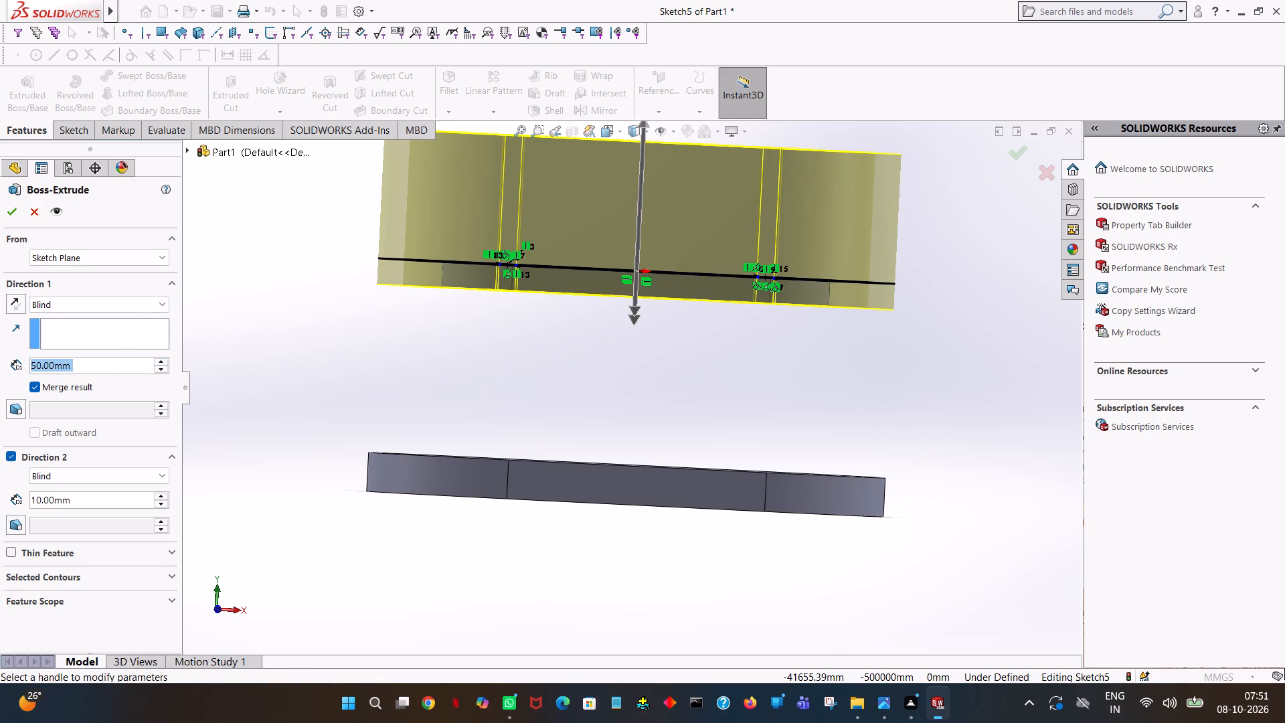
{"action": "left_click", "coordinate": [11, 213]}
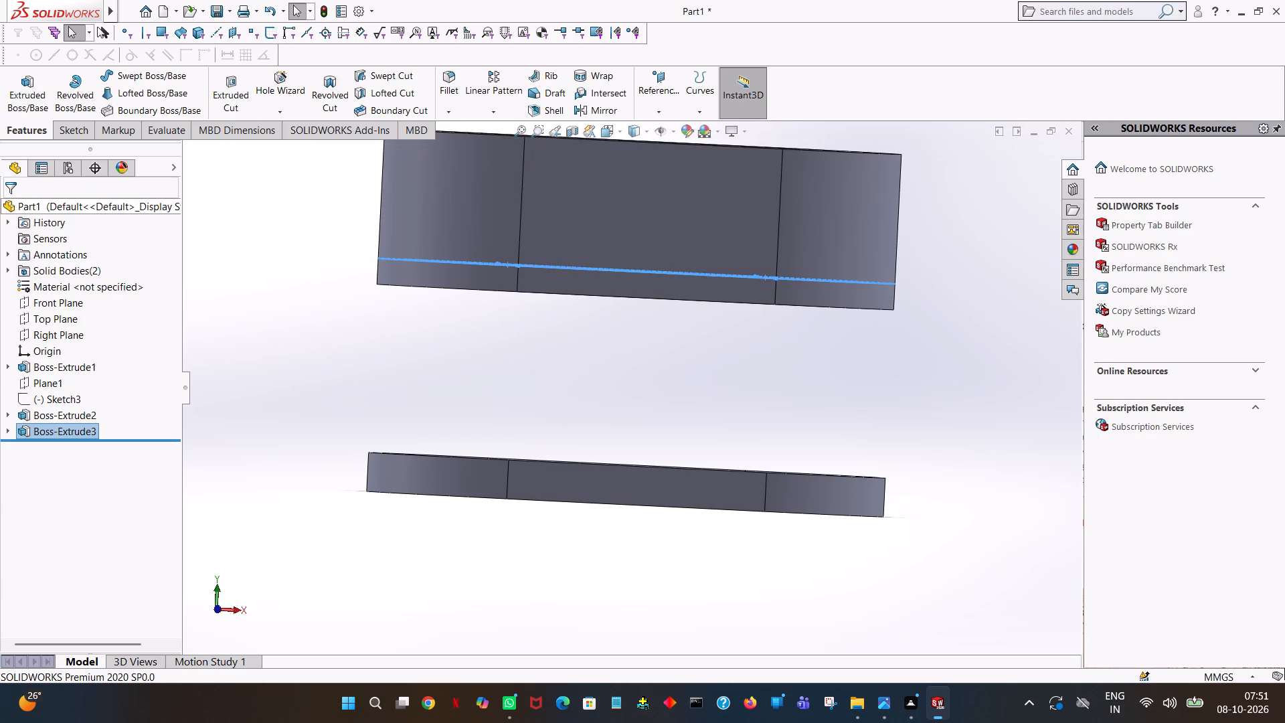
{"action": "left_click", "coordinate": [190, 305]}
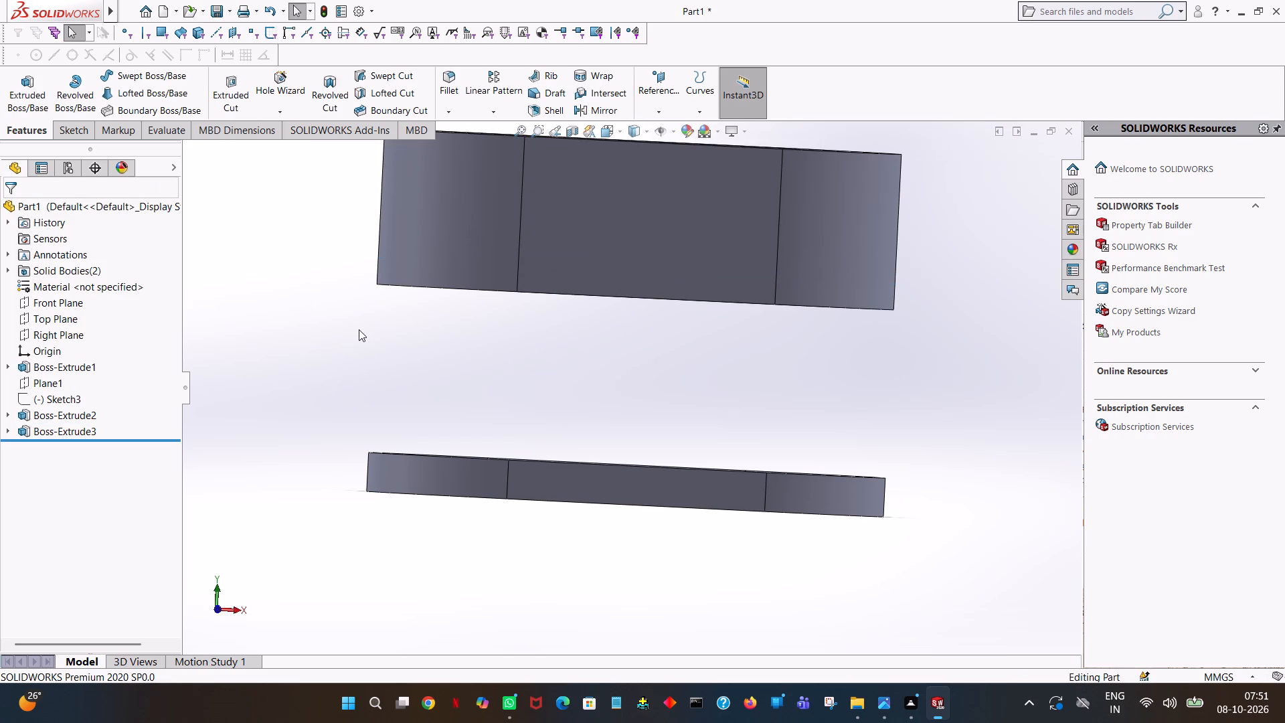
Start an Extruded Cut sketch on the flat front face of the slot-shaped ring wall, viewed normal to the sketch.
{"action": "middle_click_drag", "start_coordinate": [361, 329], "coordinate": [385, 378], "text": "ctrl"}
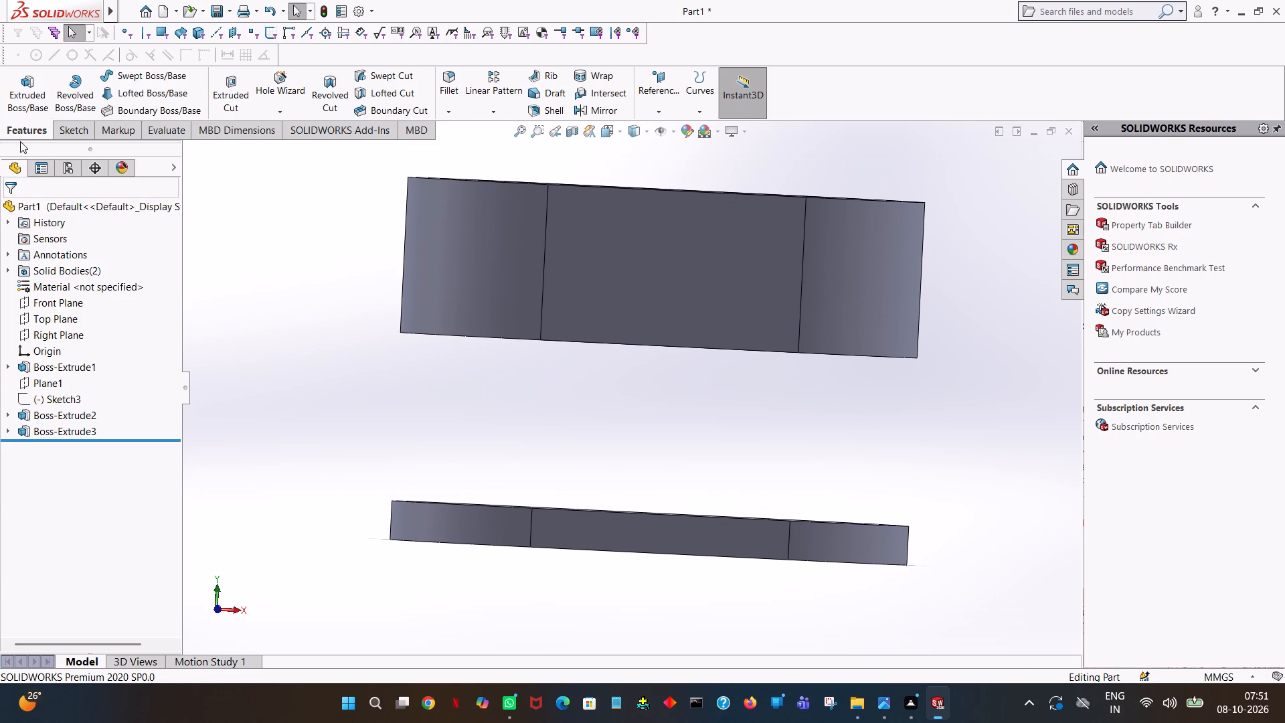
{"action": "left_click", "coordinate": [232, 88]}
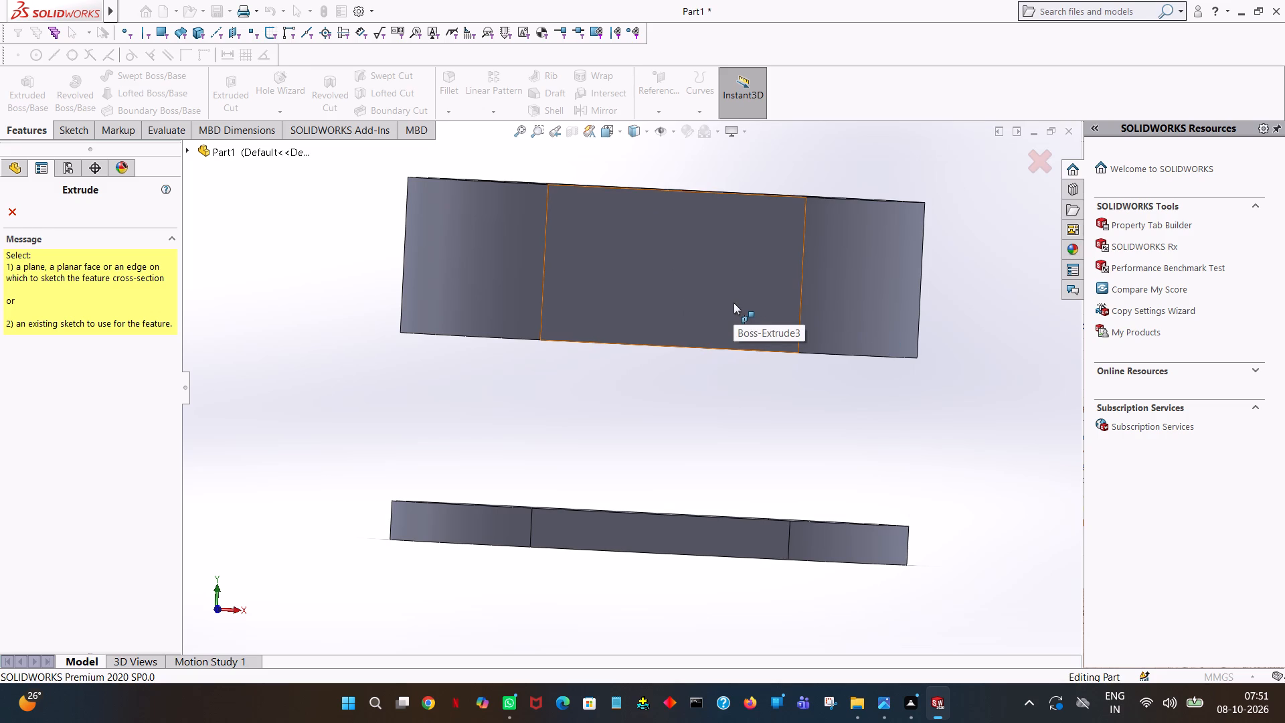
{"action": "left_click", "coordinate": [734, 303]}
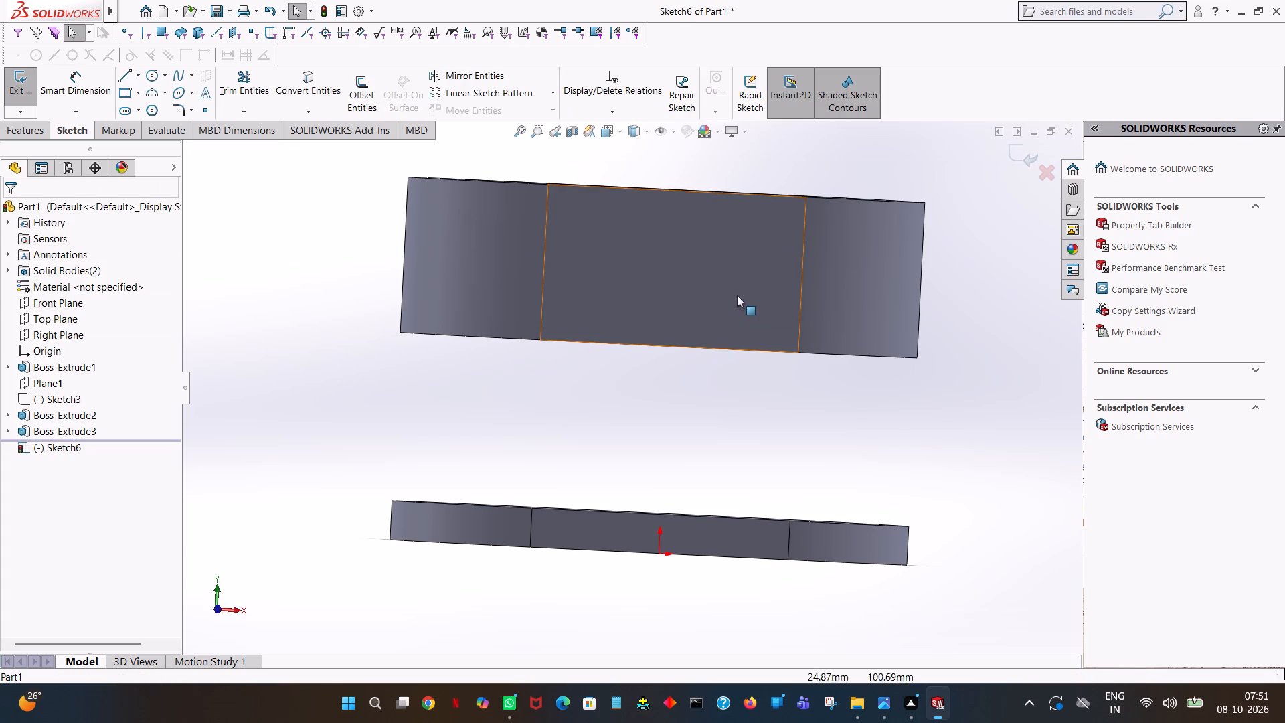
{"action": "middle_click_drag", "start_coordinate": [736, 325], "coordinate": [719, 567]}
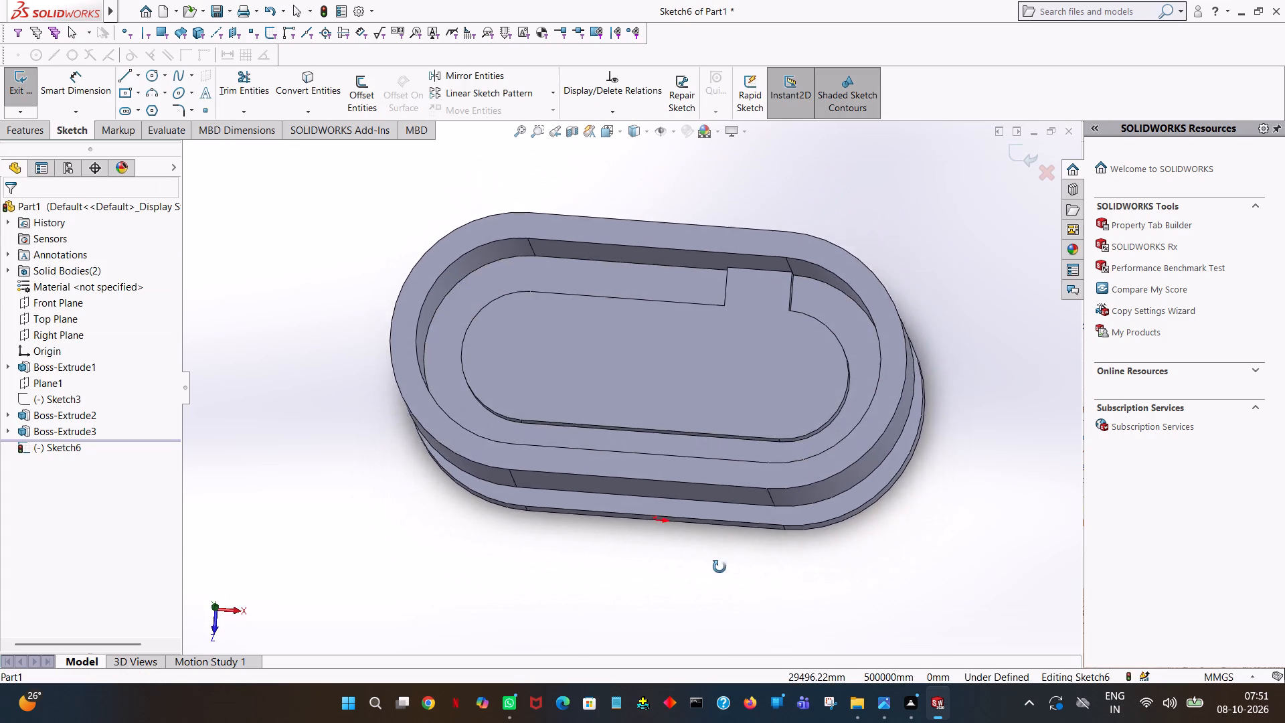
{"action": "middle_click_drag", "start_coordinate": [719, 567], "coordinate": [706, 450]}
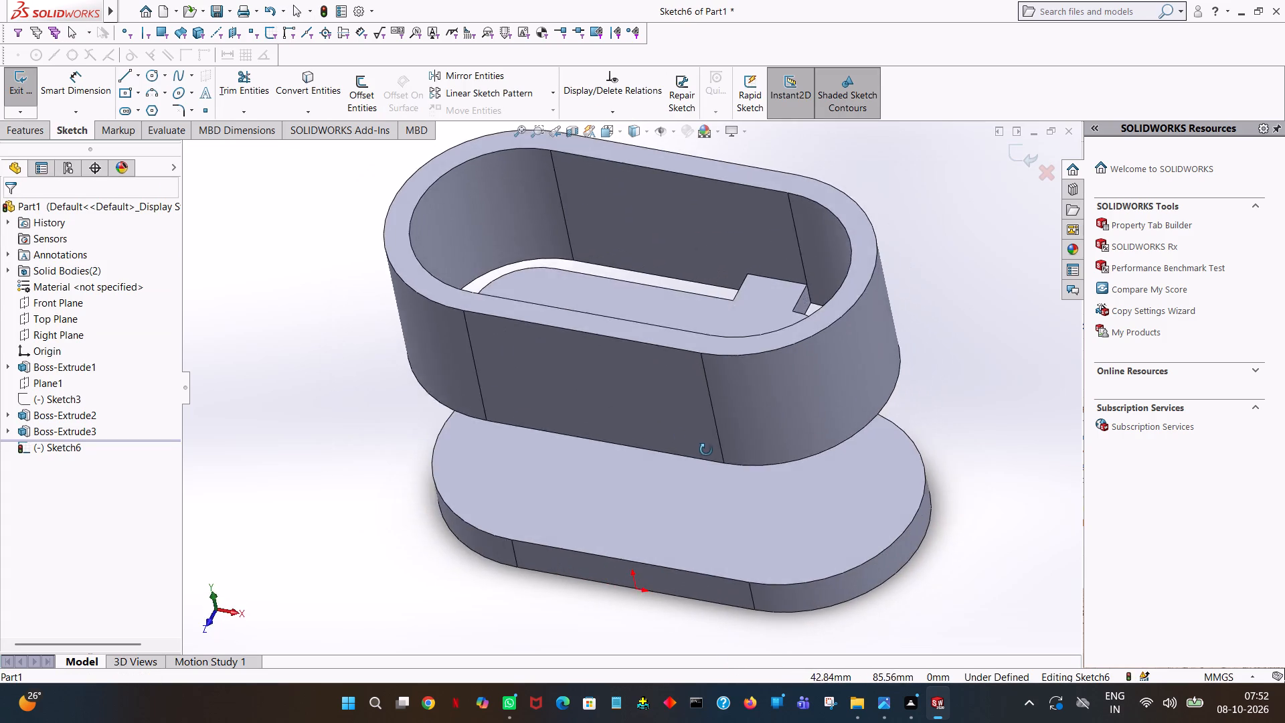
{"action": "middle_click_drag", "start_coordinate": [706, 450], "coordinate": [740, 345]}
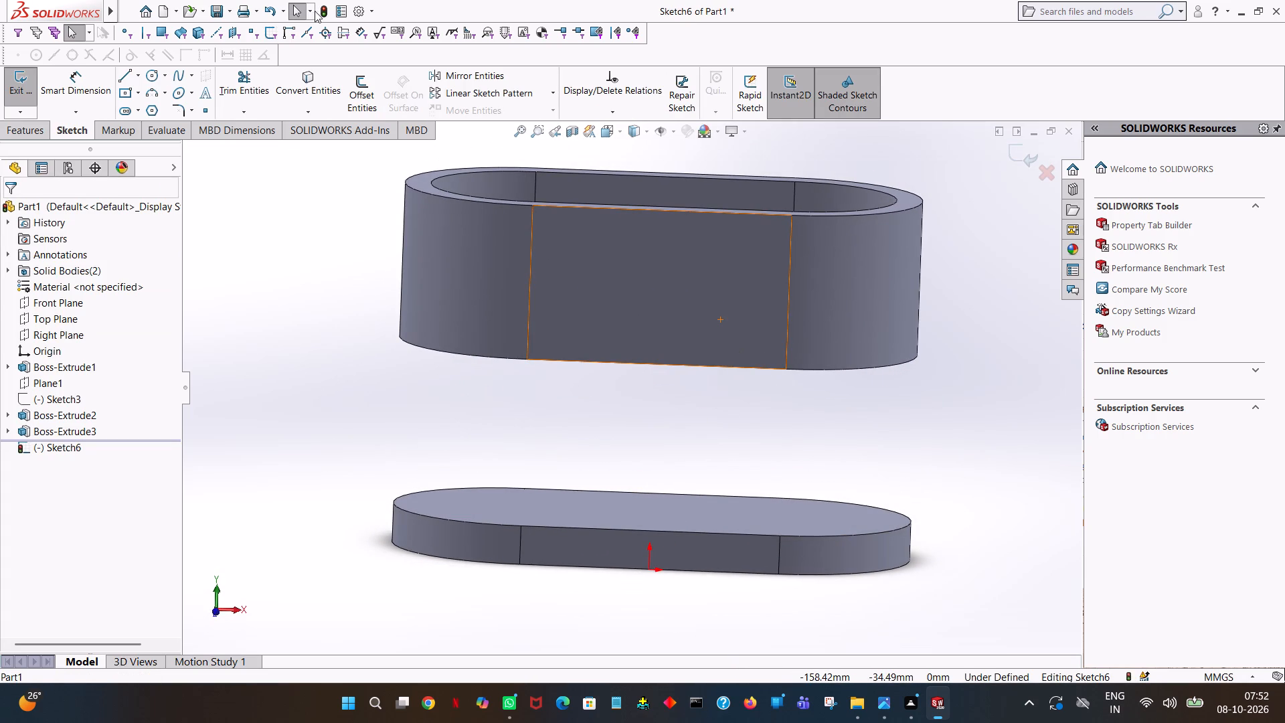
{"action": "left_click_drag", "start_coordinate": [374, 52], "coordinate": [634, 582]}
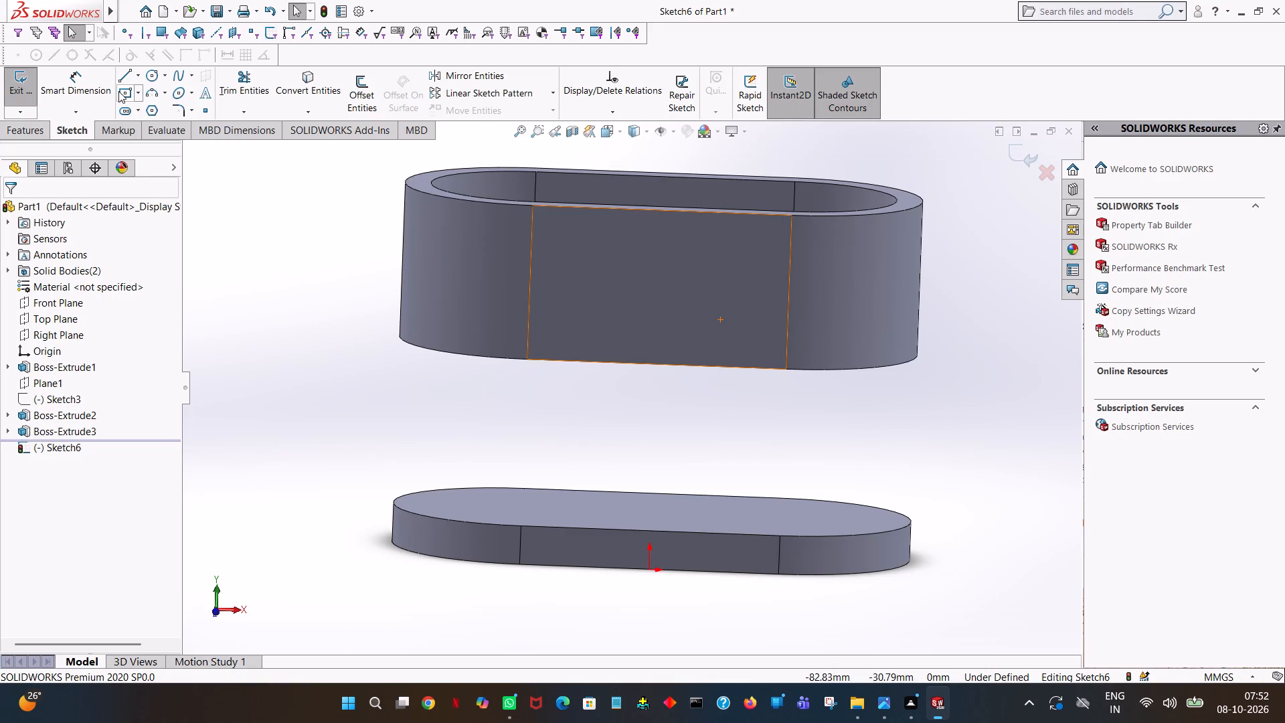
{"action": "key", "text": "space"}
{"action": "left_click", "coordinate": [167, 98]}
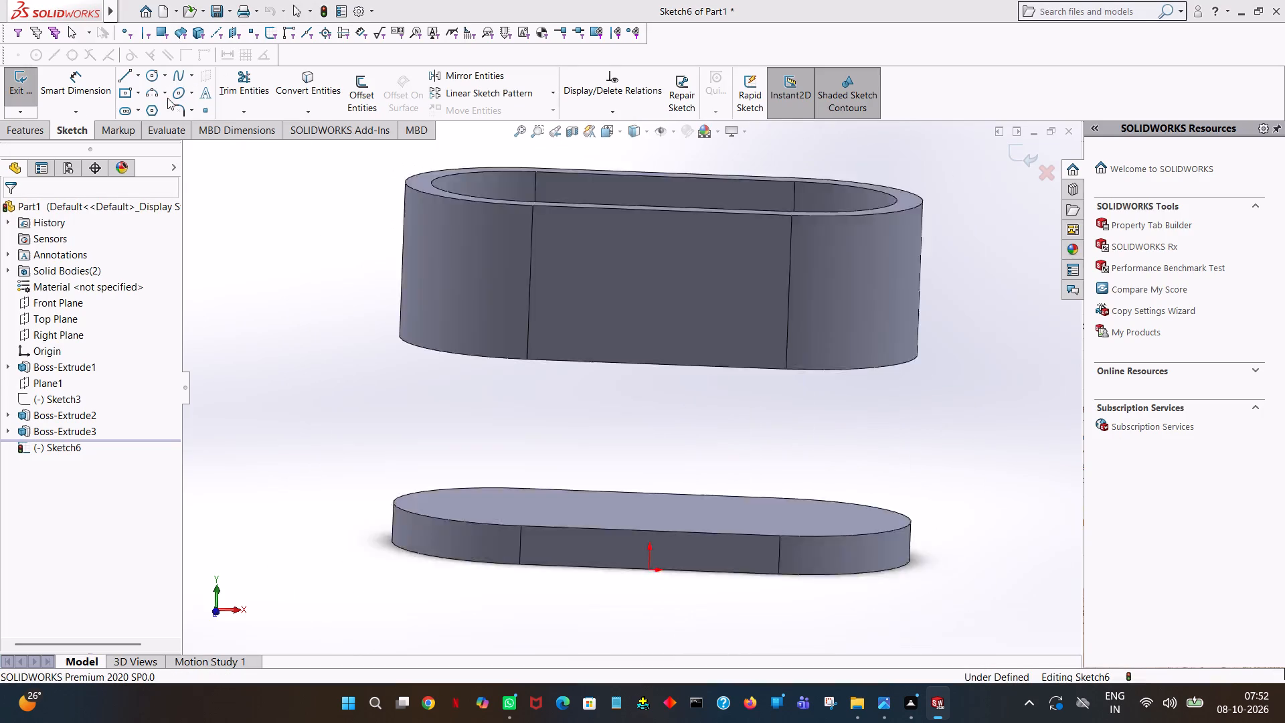
{"action": "middle_click_drag", "start_coordinate": [357, 303], "coordinate": [349, 391], "text": "ctrl"}
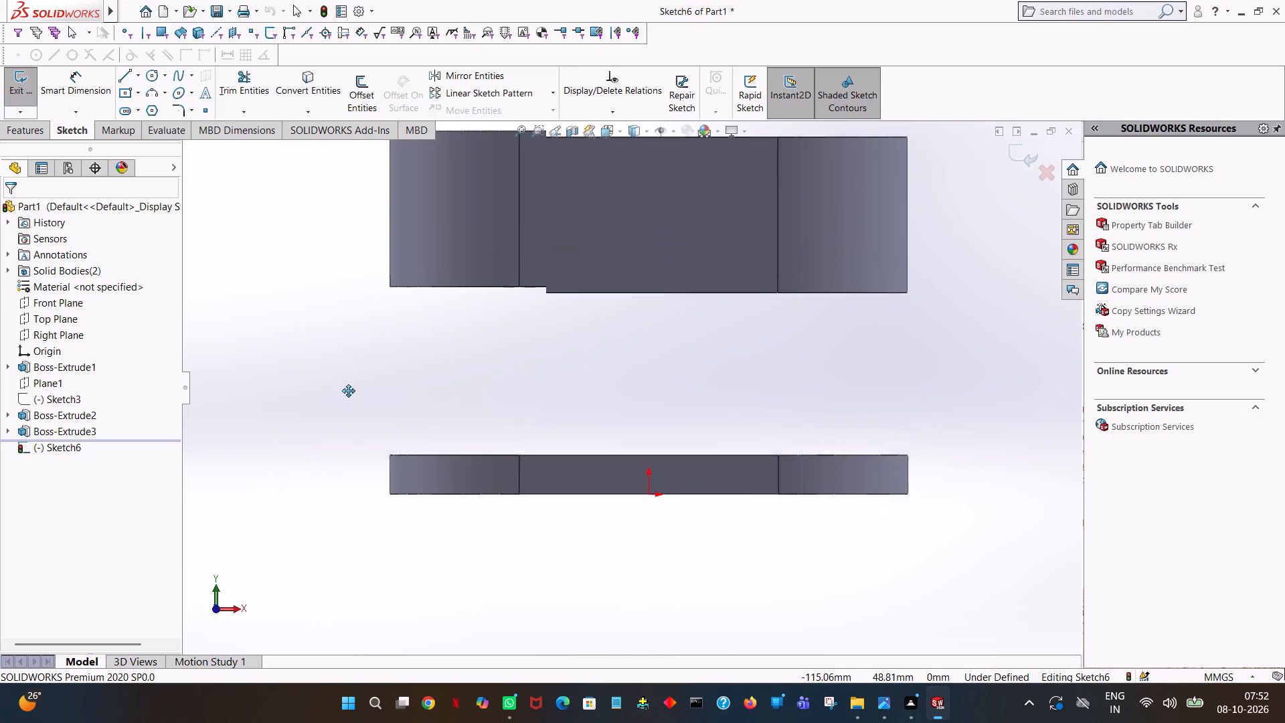
{"action": "middle_click_drag", "start_coordinate": [349, 391], "coordinate": [343, 465], "text": "ctrl"}
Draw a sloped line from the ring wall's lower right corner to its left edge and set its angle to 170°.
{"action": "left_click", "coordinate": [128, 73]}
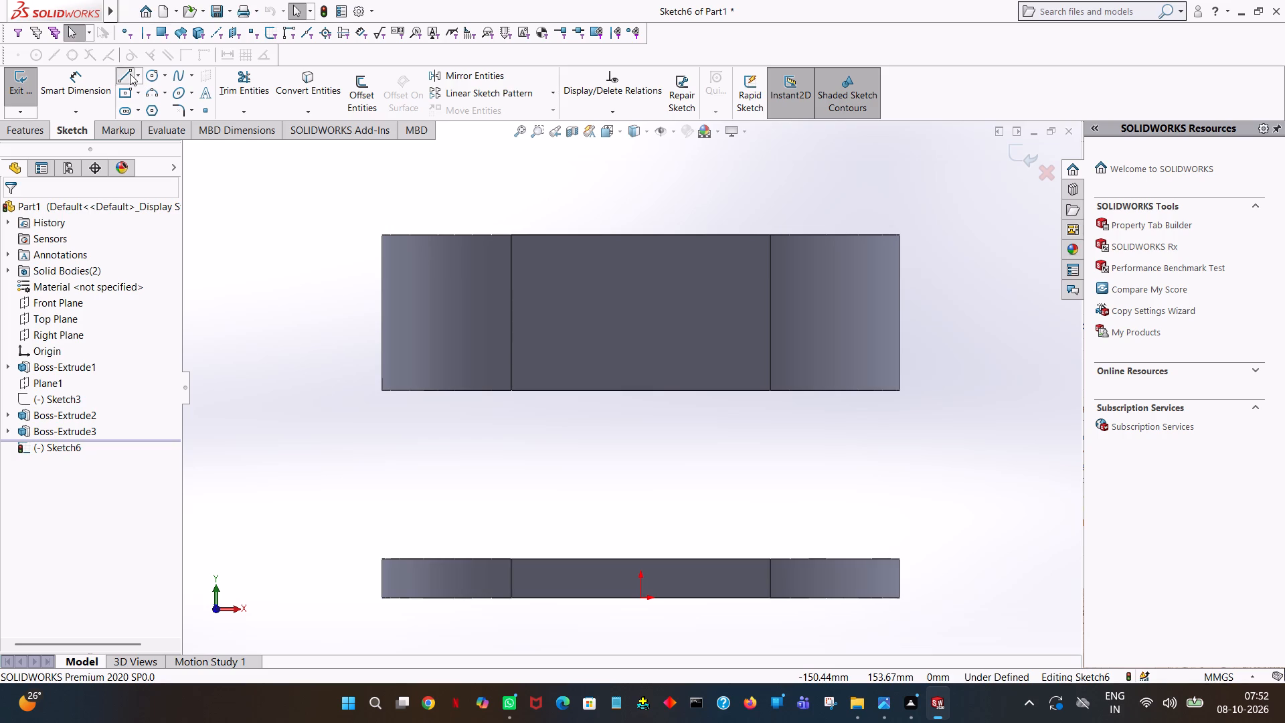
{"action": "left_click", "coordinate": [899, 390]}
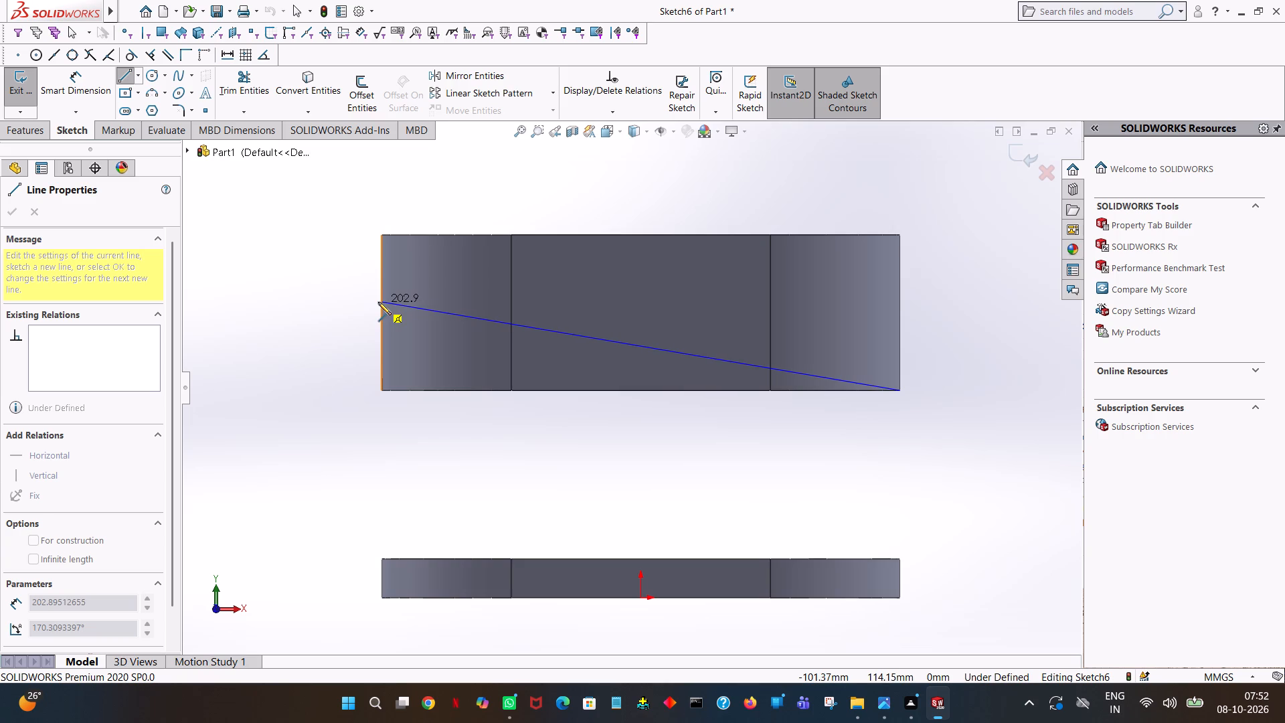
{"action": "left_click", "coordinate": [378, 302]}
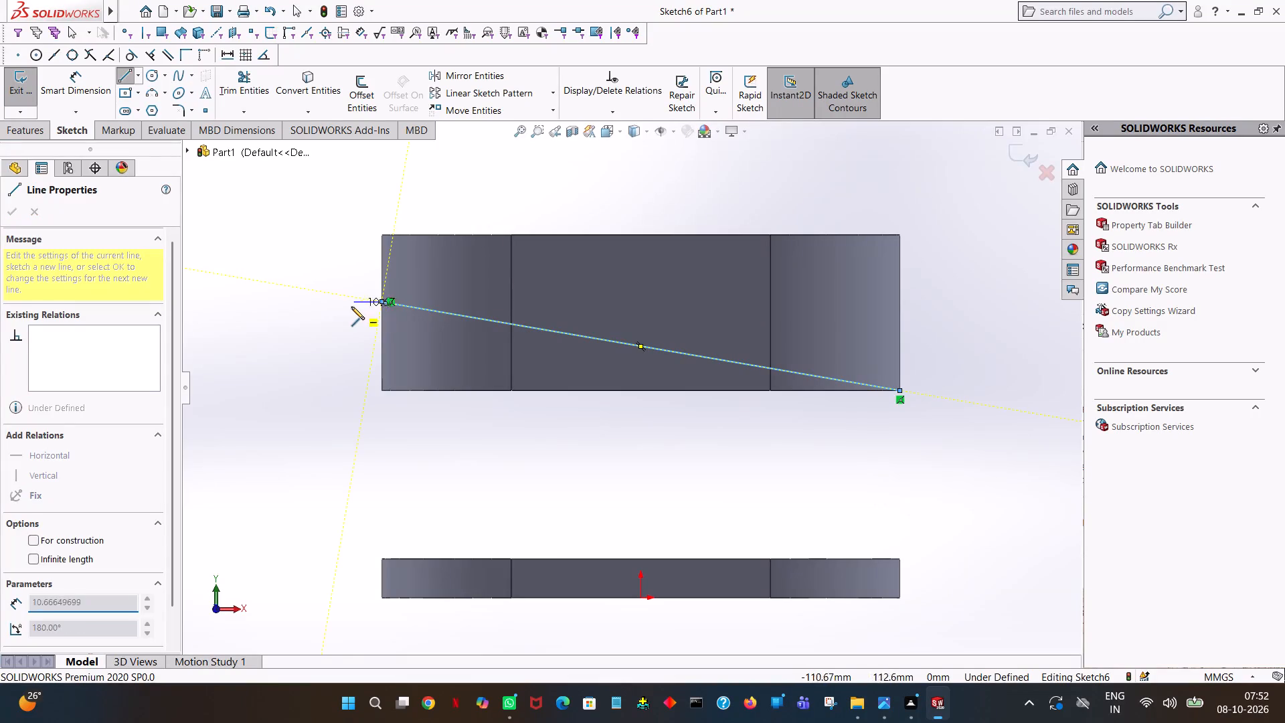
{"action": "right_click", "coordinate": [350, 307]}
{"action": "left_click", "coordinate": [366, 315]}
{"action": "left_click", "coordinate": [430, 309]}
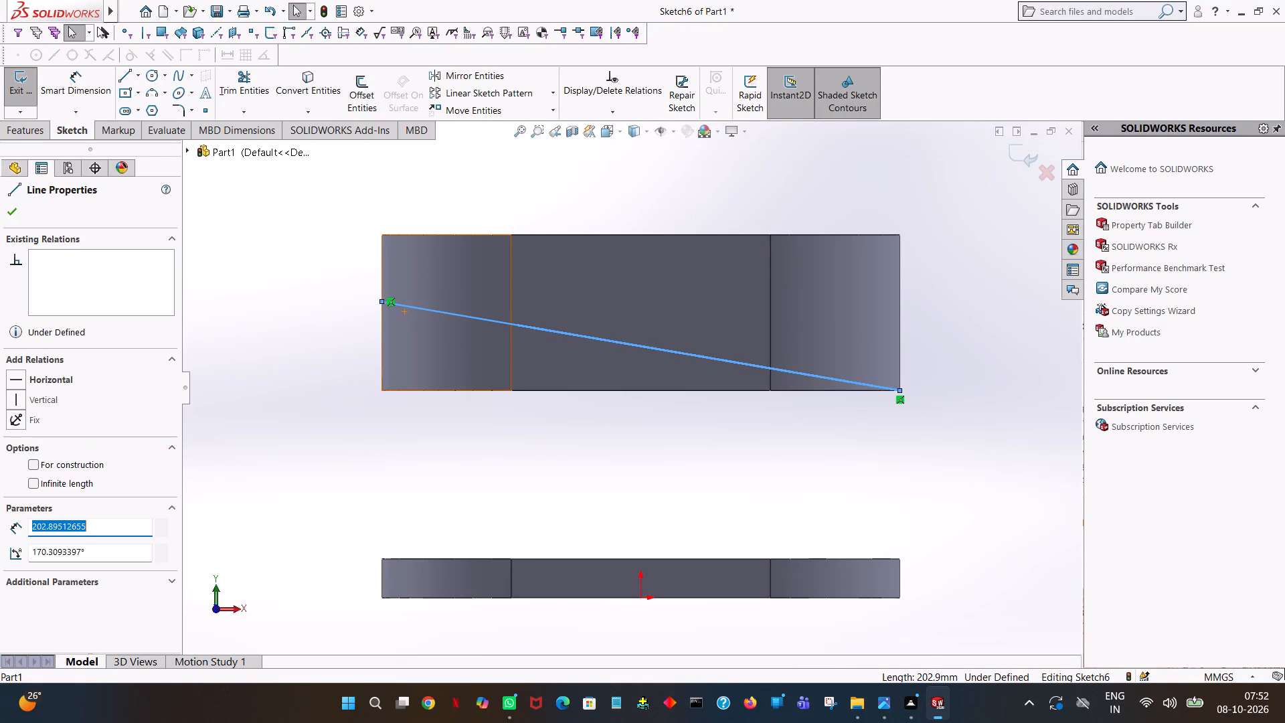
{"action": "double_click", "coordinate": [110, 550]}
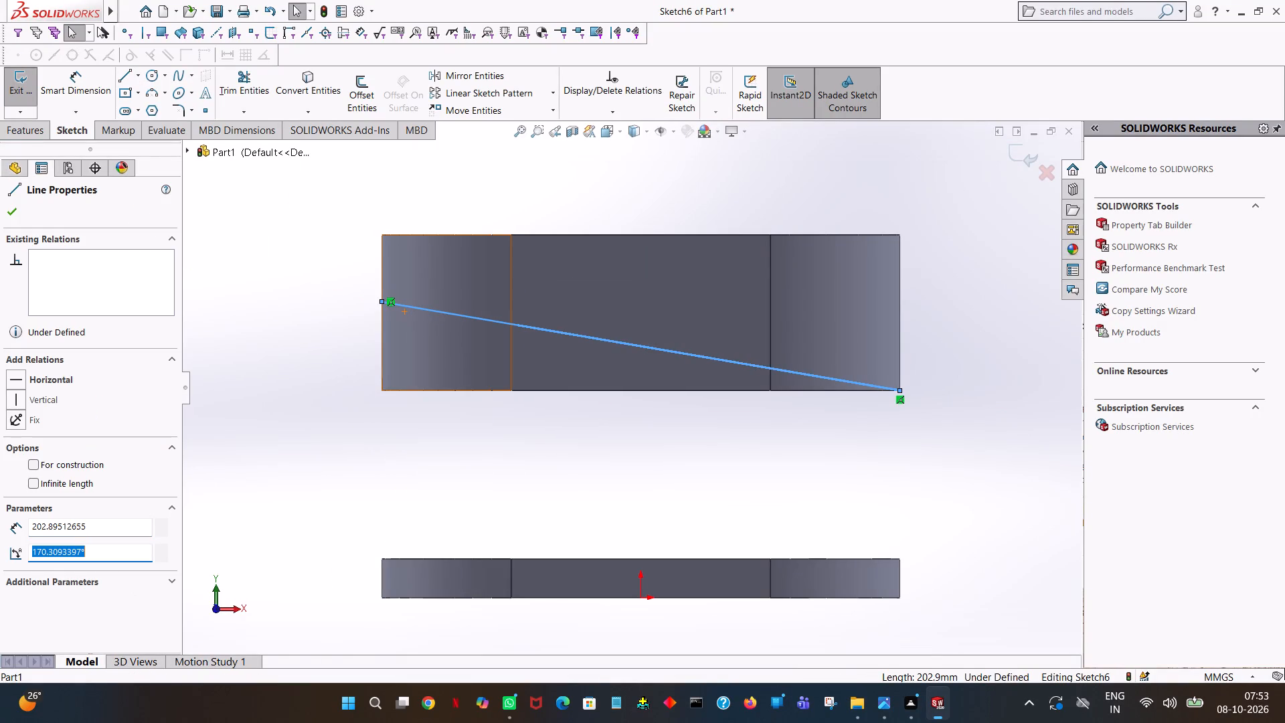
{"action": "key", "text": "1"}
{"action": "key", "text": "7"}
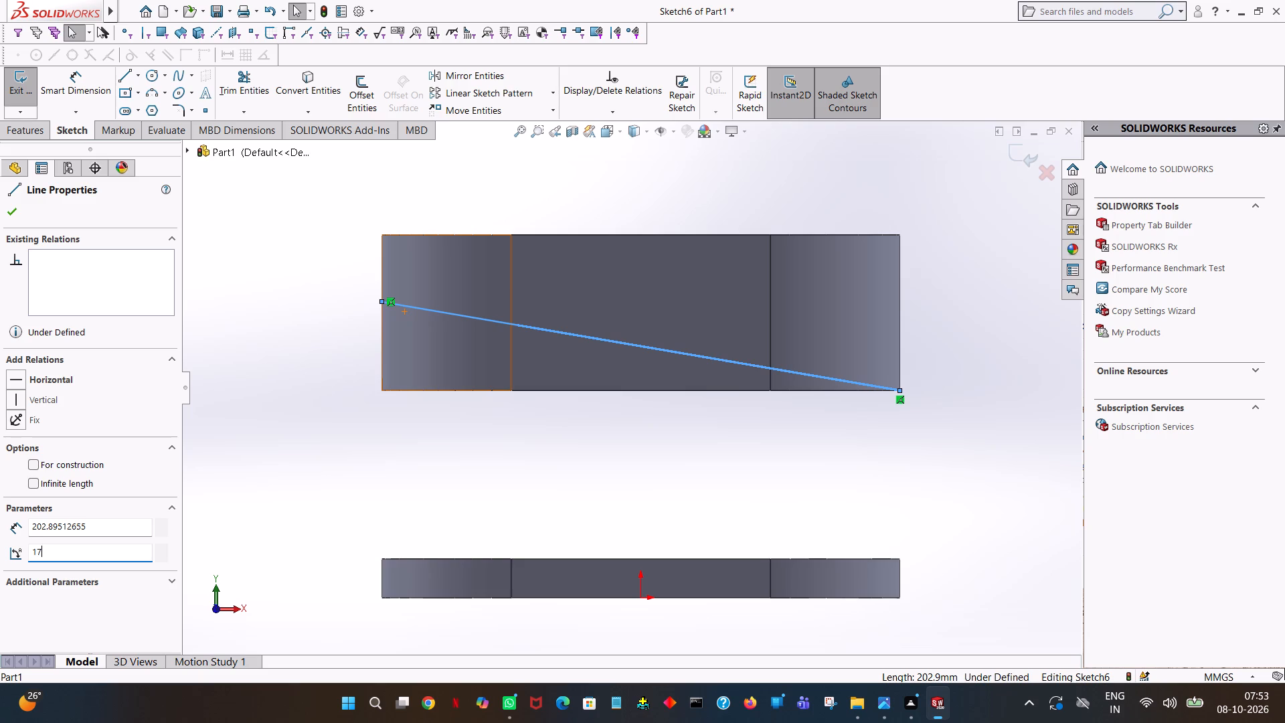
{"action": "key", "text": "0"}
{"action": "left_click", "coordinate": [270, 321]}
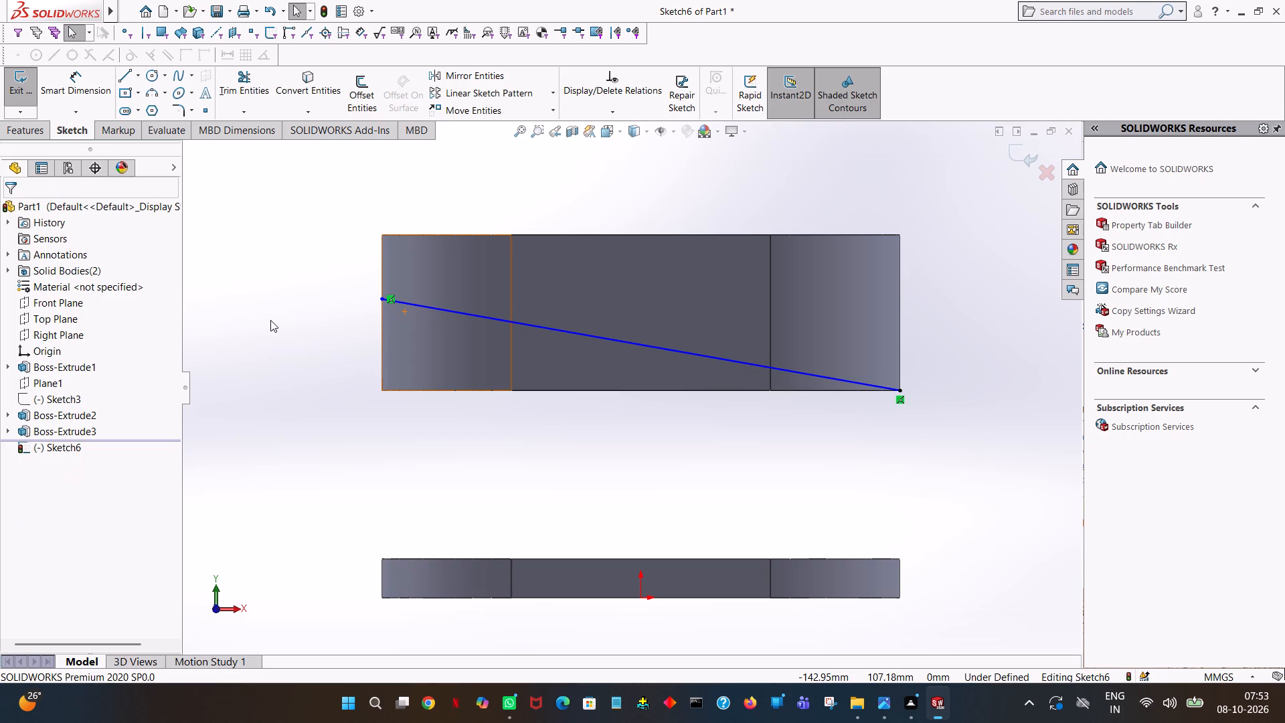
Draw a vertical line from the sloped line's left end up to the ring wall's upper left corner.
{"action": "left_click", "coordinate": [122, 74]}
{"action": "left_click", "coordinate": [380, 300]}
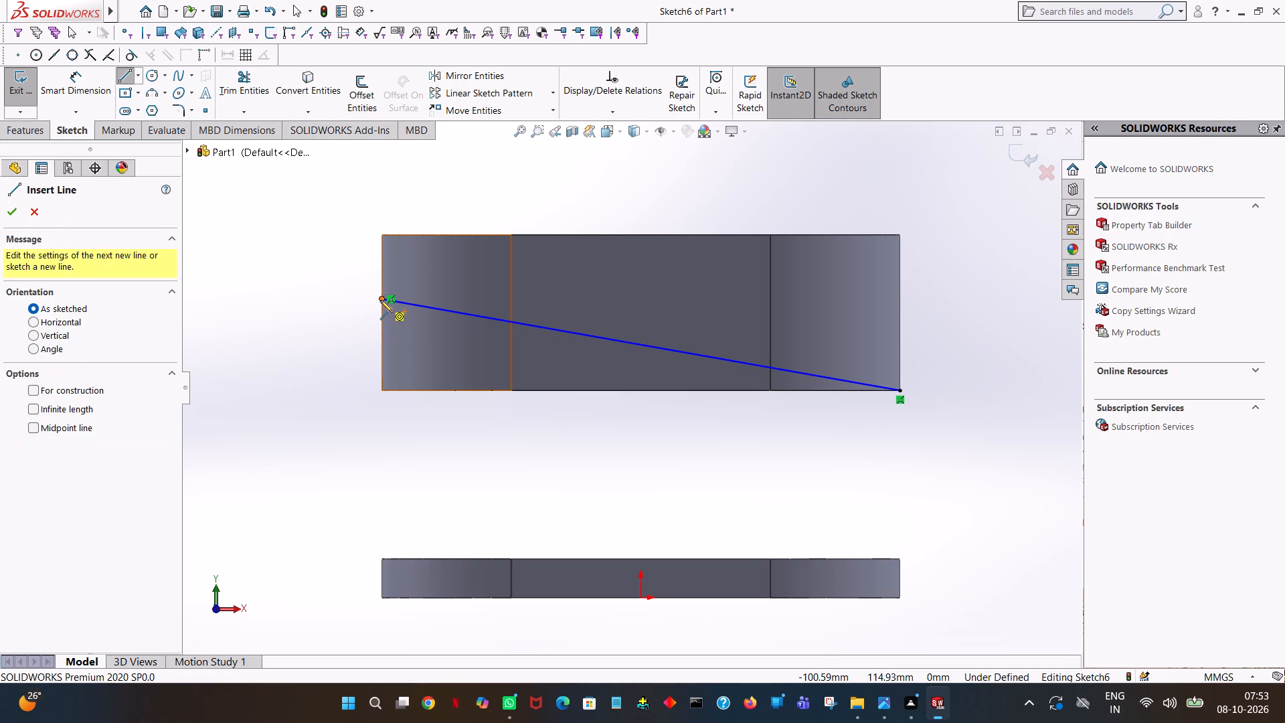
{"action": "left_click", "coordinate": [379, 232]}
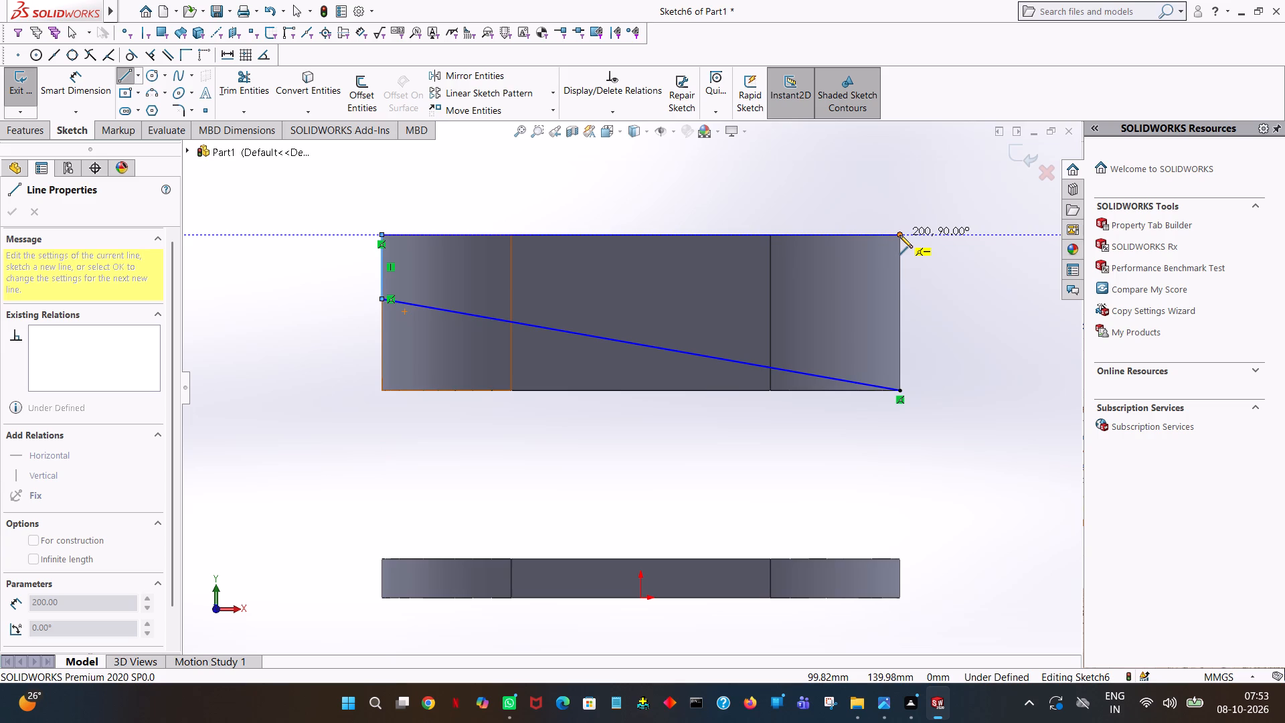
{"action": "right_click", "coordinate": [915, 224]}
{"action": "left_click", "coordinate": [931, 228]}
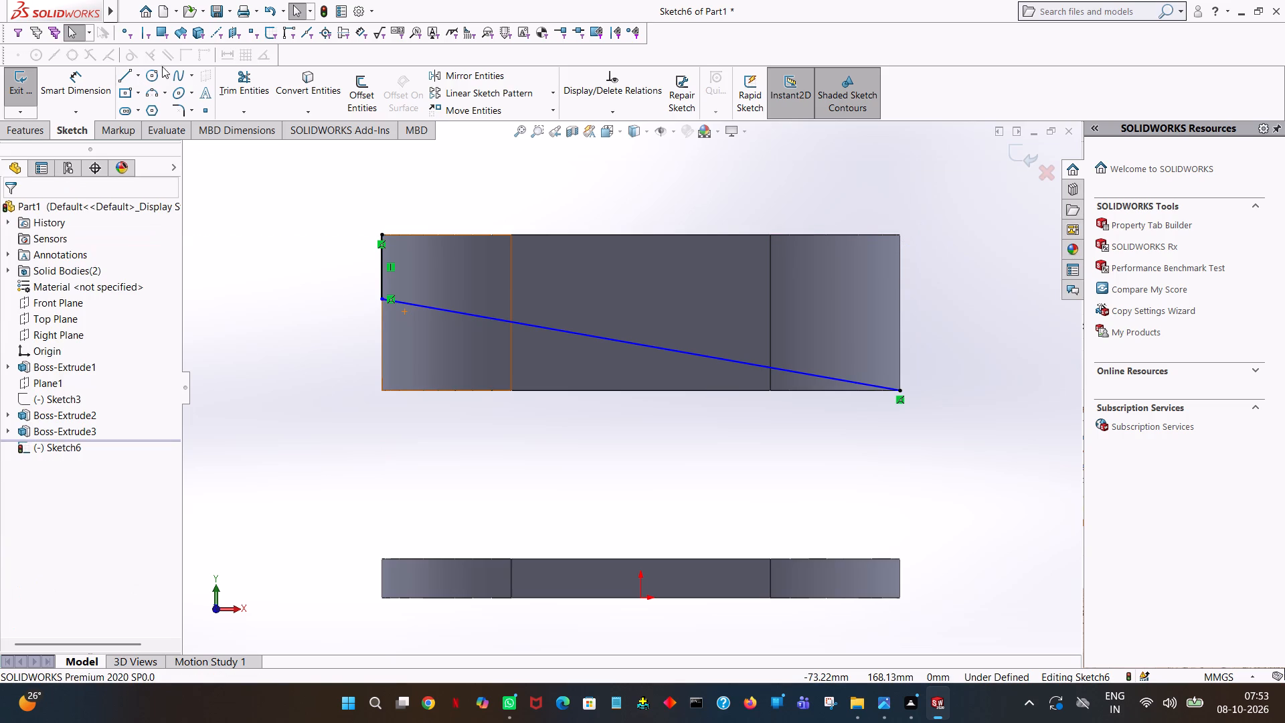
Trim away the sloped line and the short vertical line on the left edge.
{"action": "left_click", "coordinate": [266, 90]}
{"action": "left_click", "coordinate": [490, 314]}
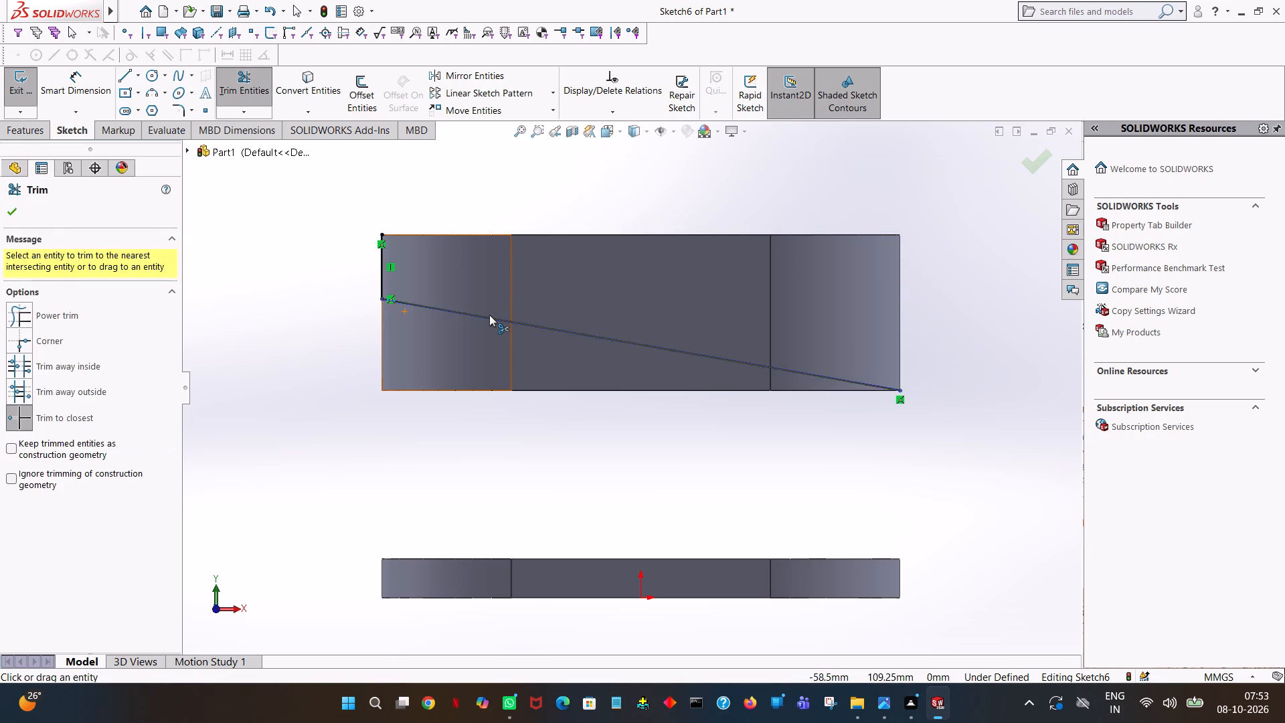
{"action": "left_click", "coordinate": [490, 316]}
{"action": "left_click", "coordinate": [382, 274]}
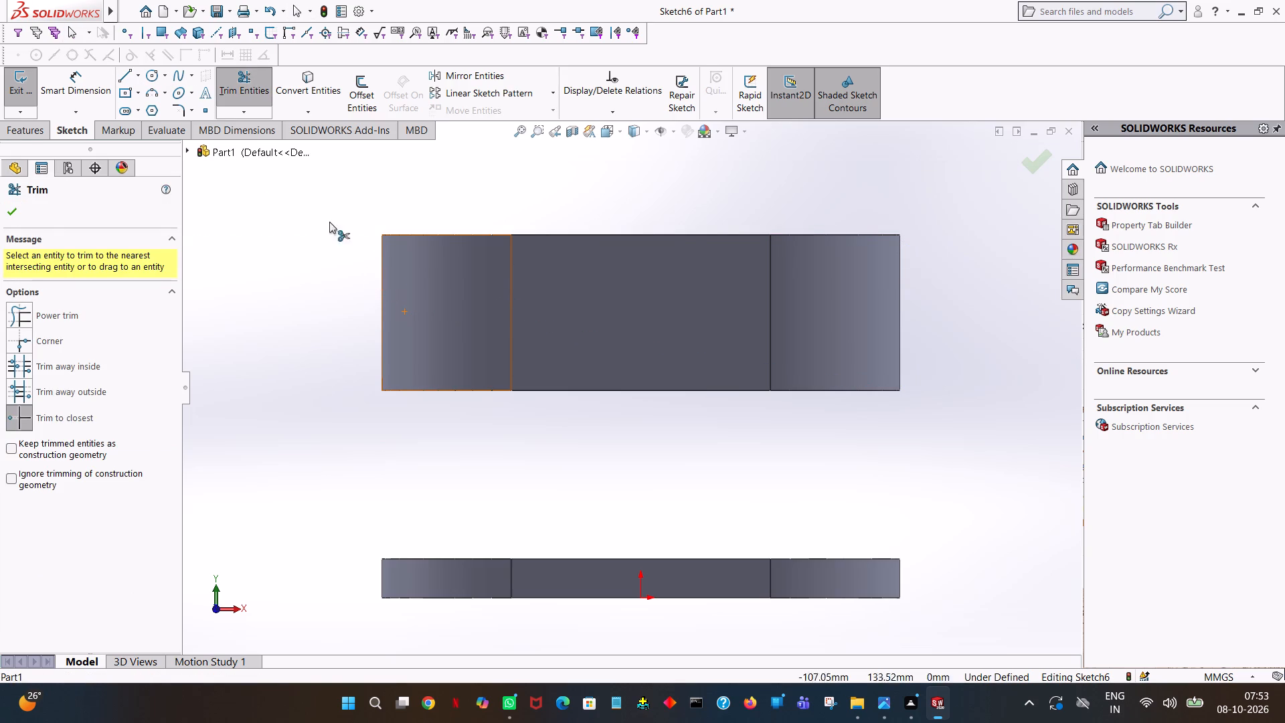
Draw a 10 mm vertical line up from the wall's lower right corner, continued by a sloped line about 203 mm long to the left edge.
{"action": "left_click", "coordinate": [124, 75]}
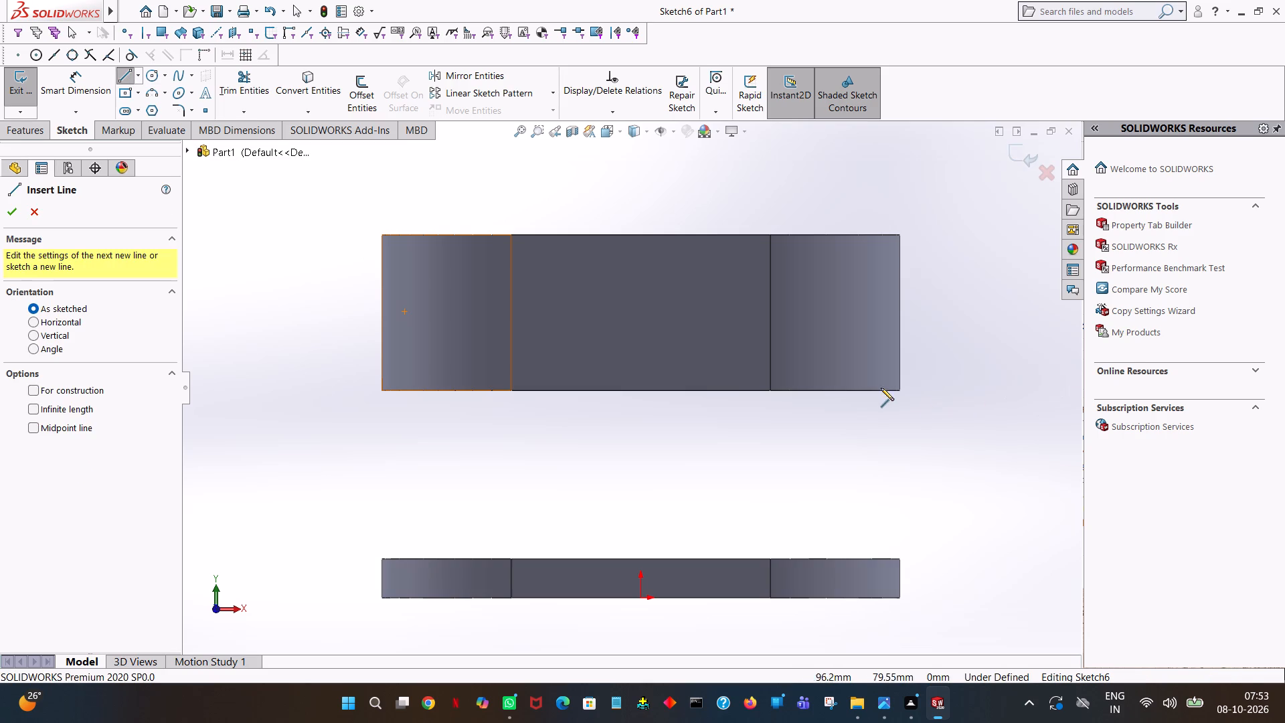
{"action": "left_click", "coordinate": [902, 392]}
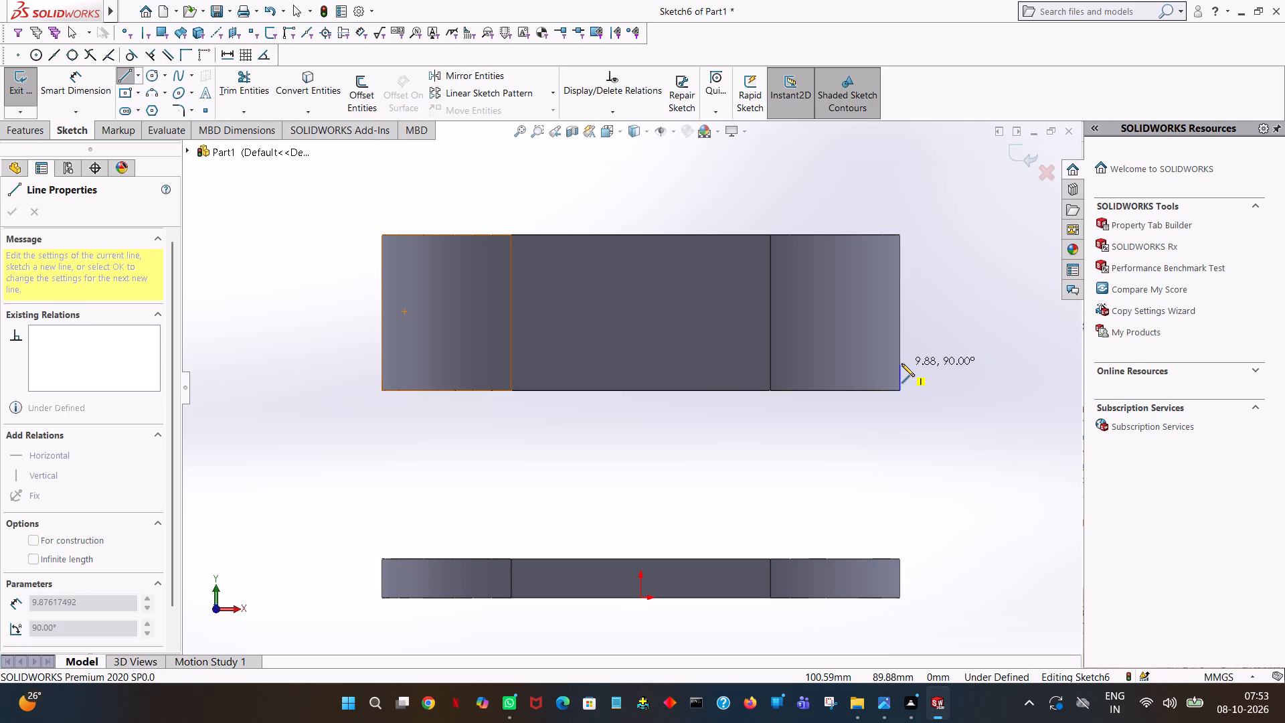
{"action": "left_click", "coordinate": [902, 362]}
{"action": "type", "text": "10"}
{"action": "key", "text": "Return"}
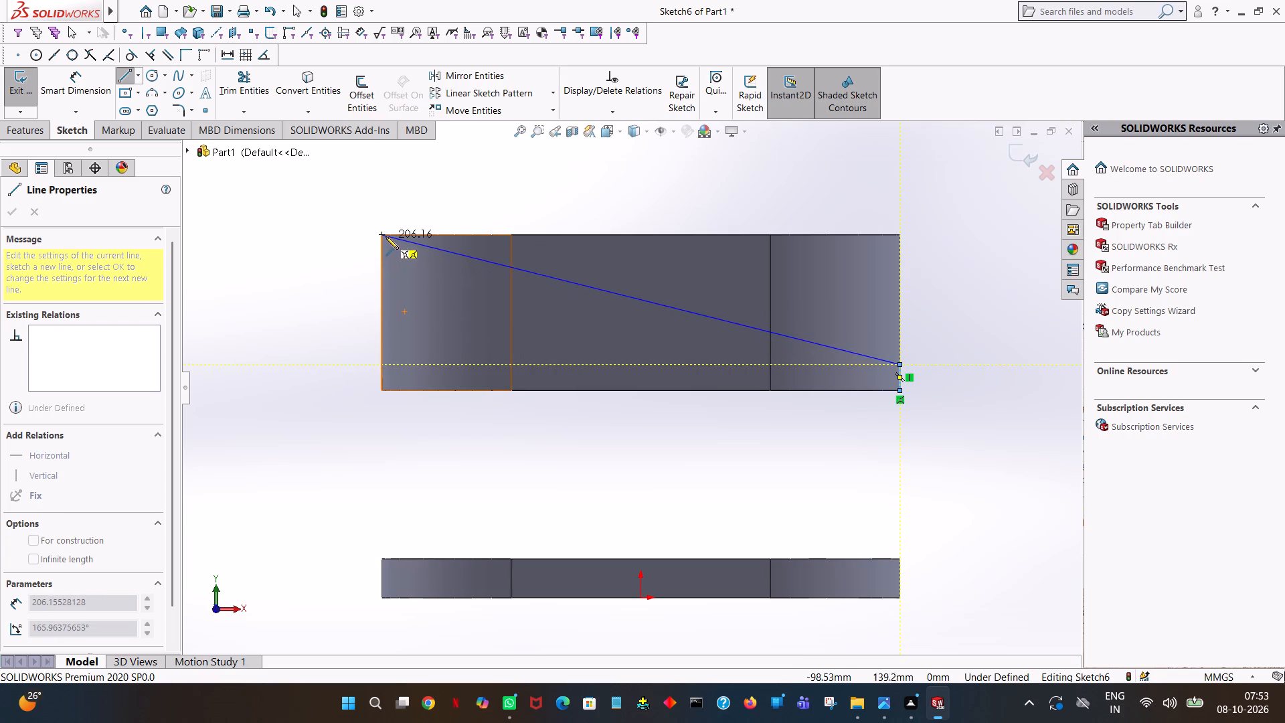
{"action": "left_click", "coordinate": [378, 278]}
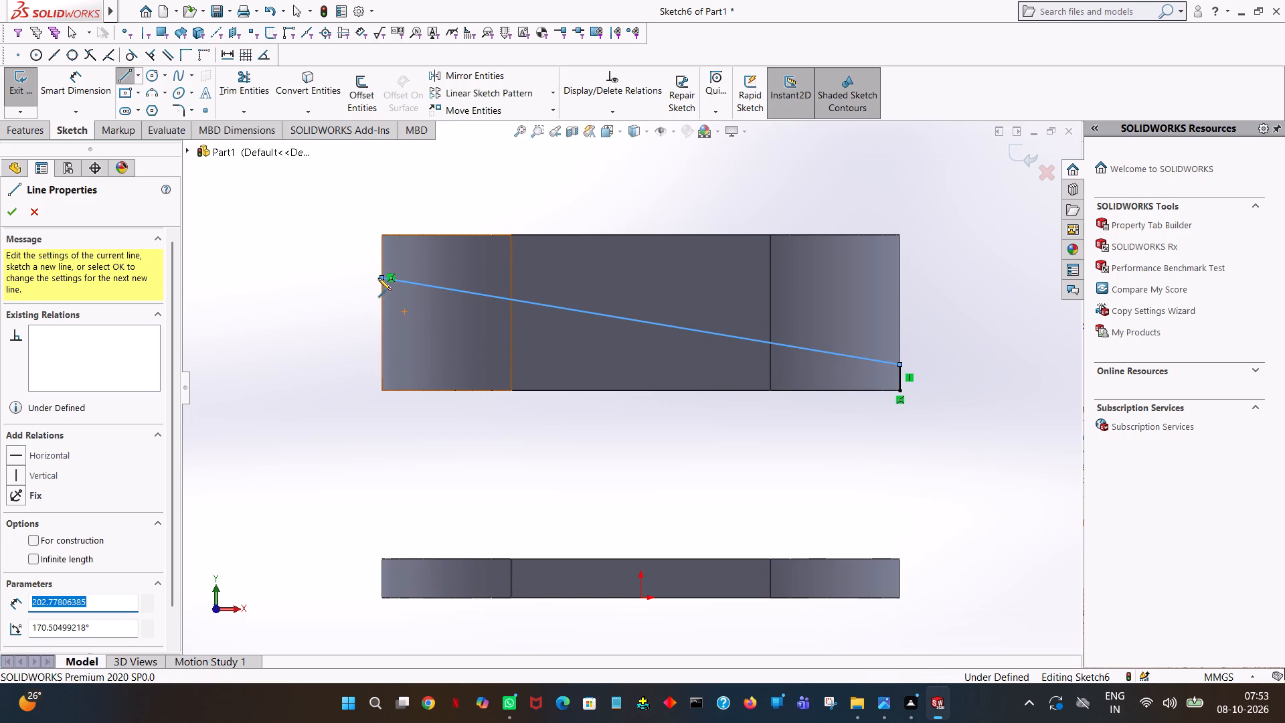
{"action": "right_click", "coordinate": [319, 313]}
{"action": "left_click", "coordinate": [351, 317]}
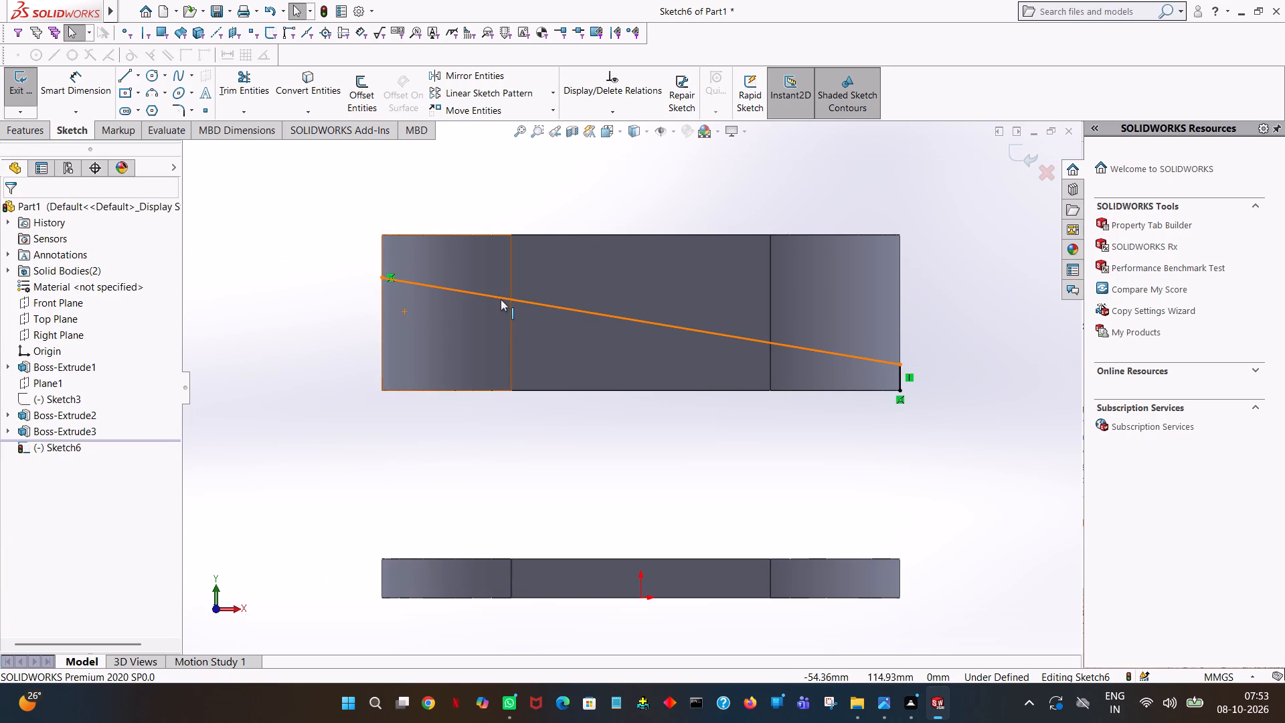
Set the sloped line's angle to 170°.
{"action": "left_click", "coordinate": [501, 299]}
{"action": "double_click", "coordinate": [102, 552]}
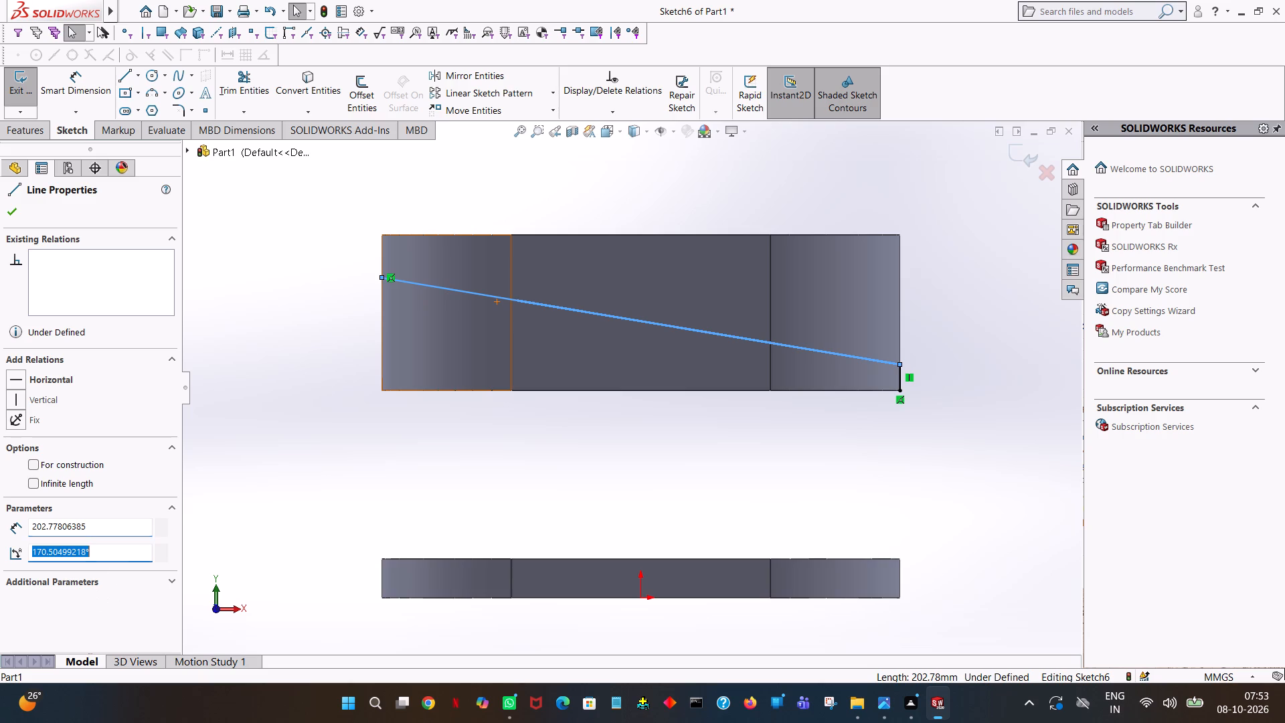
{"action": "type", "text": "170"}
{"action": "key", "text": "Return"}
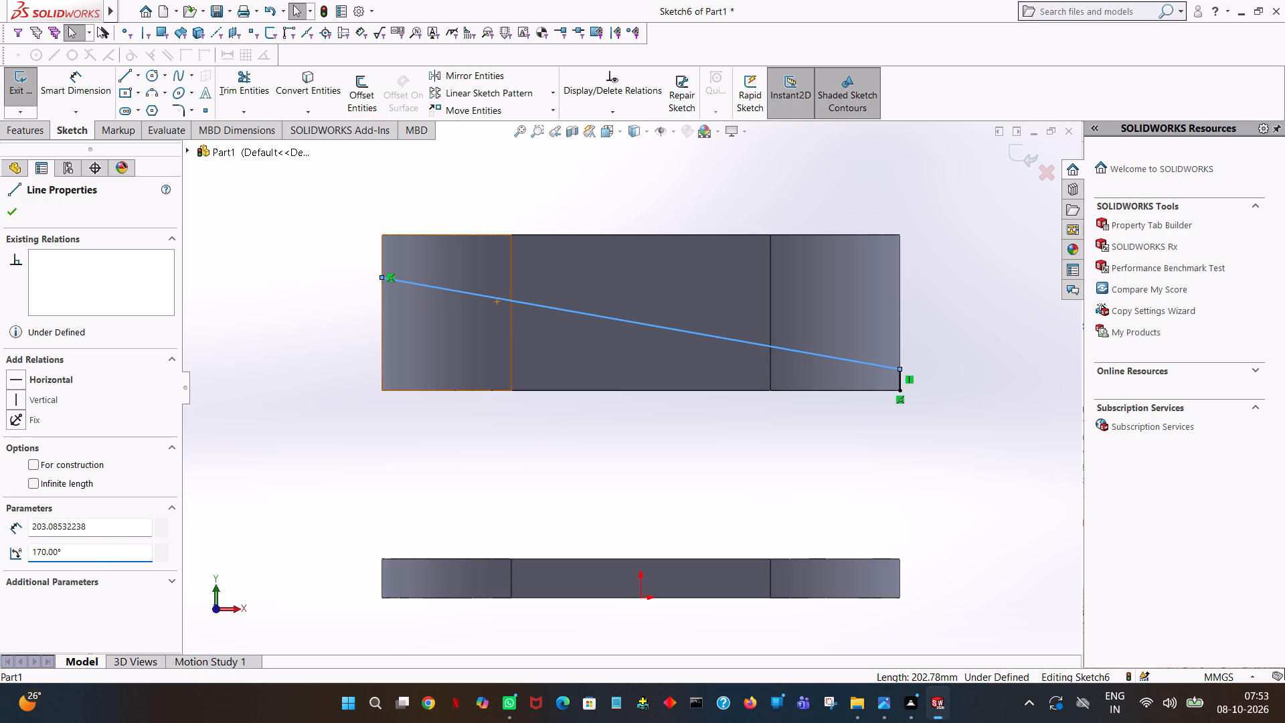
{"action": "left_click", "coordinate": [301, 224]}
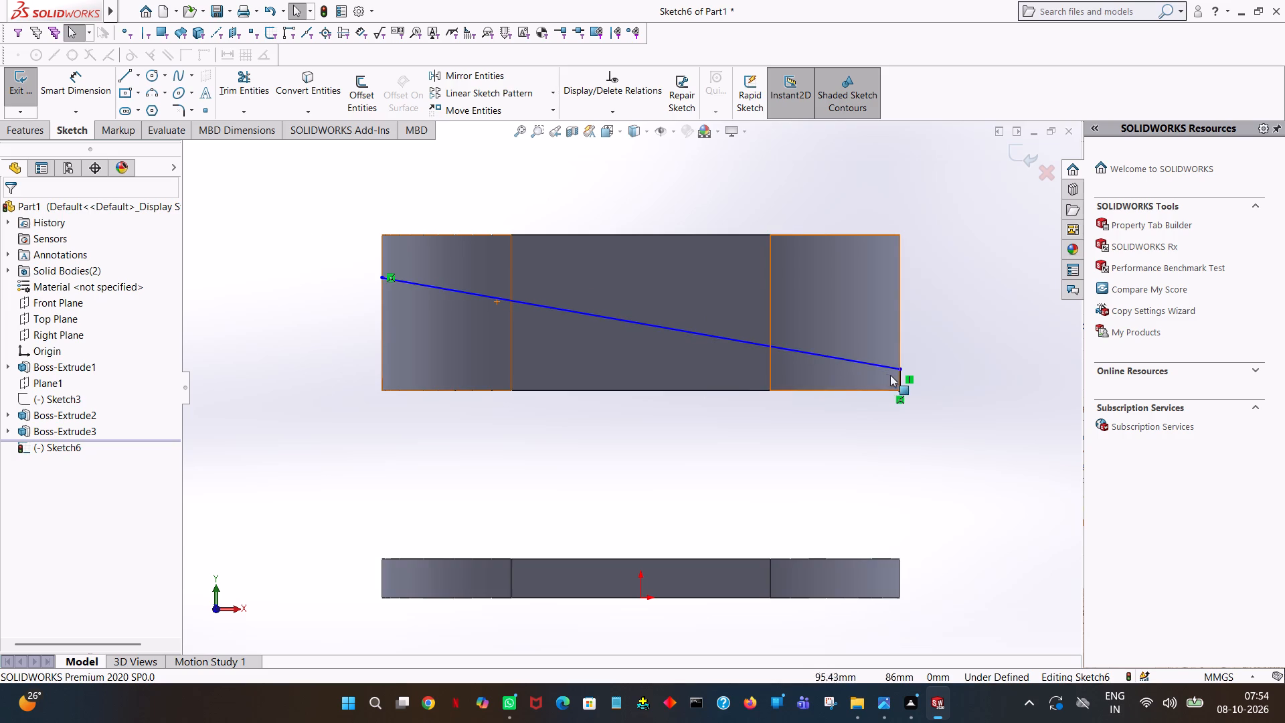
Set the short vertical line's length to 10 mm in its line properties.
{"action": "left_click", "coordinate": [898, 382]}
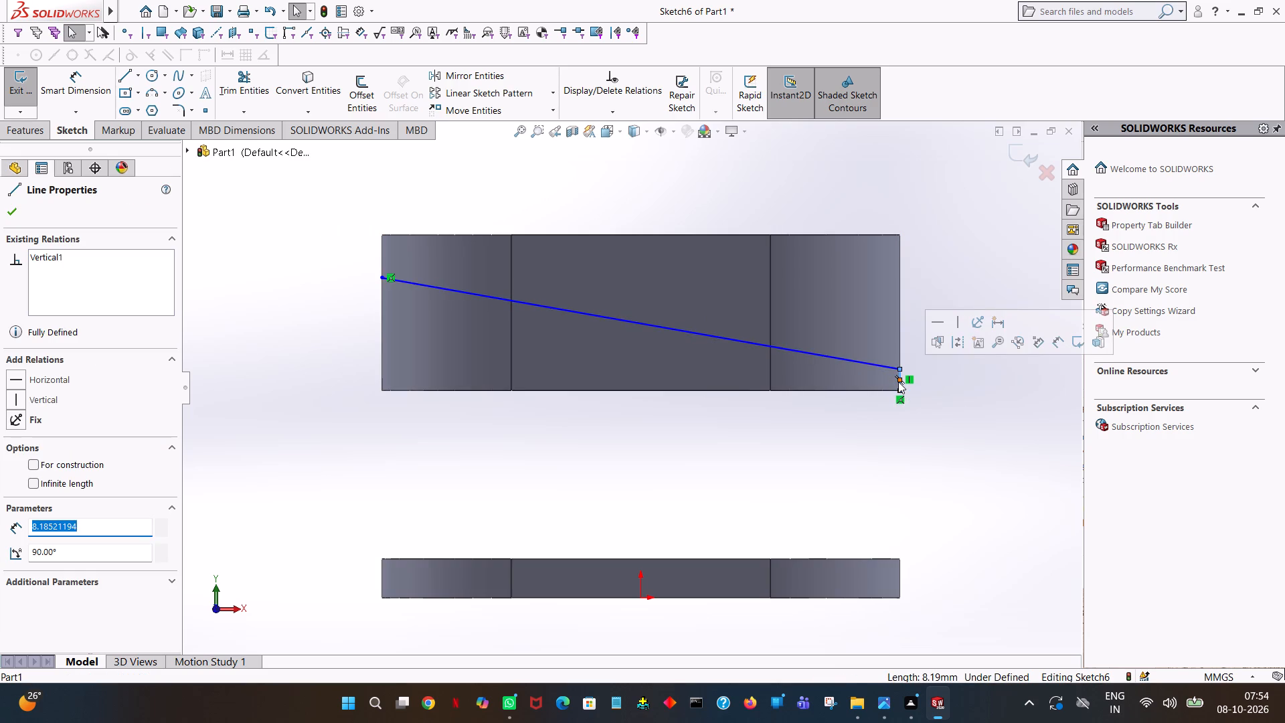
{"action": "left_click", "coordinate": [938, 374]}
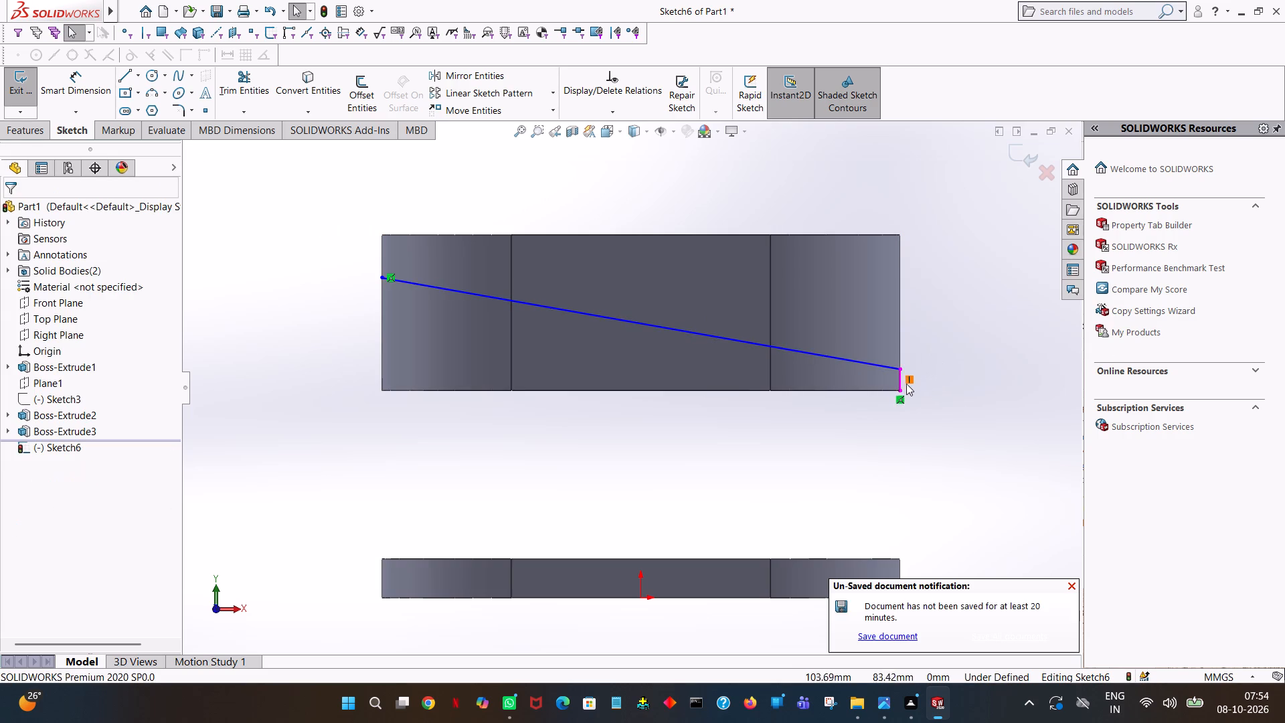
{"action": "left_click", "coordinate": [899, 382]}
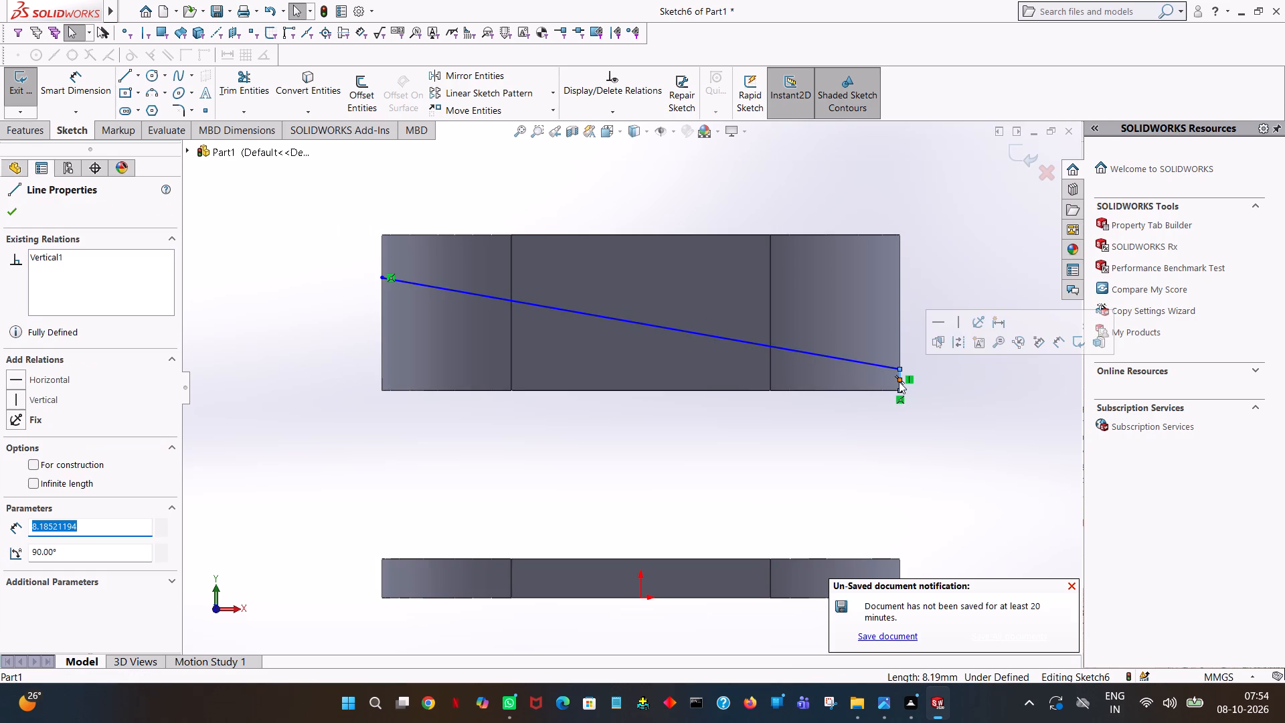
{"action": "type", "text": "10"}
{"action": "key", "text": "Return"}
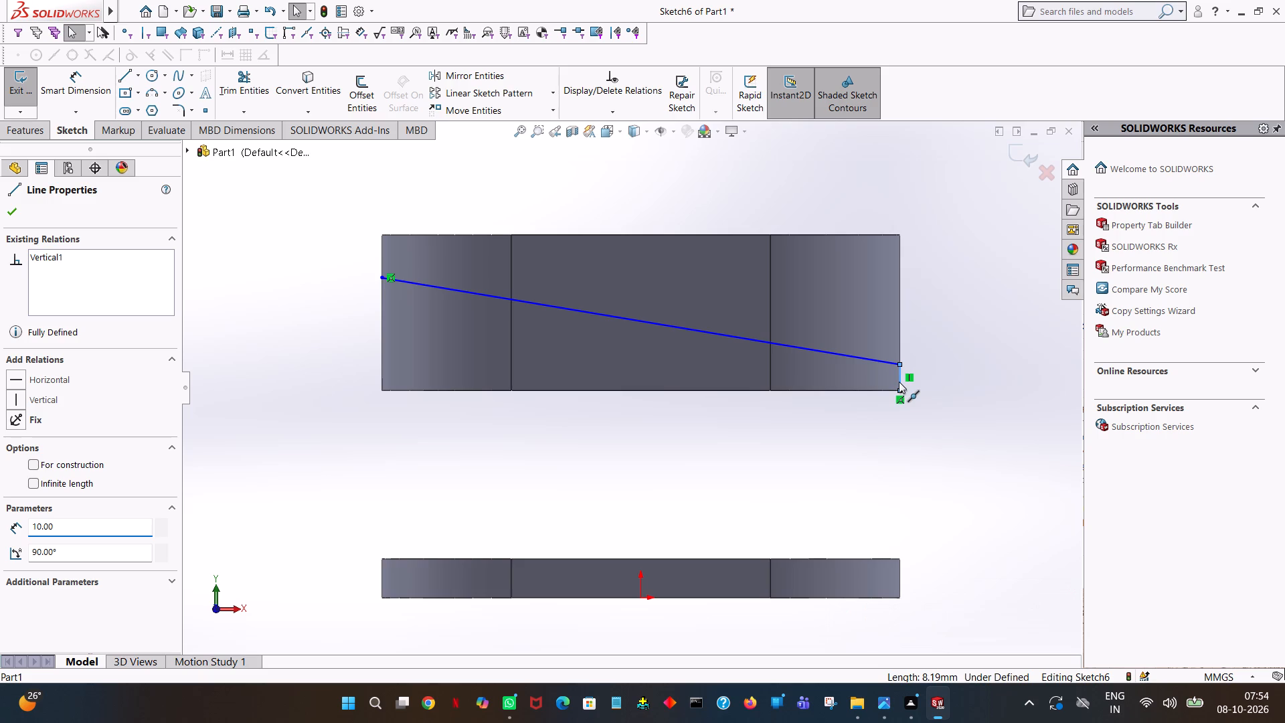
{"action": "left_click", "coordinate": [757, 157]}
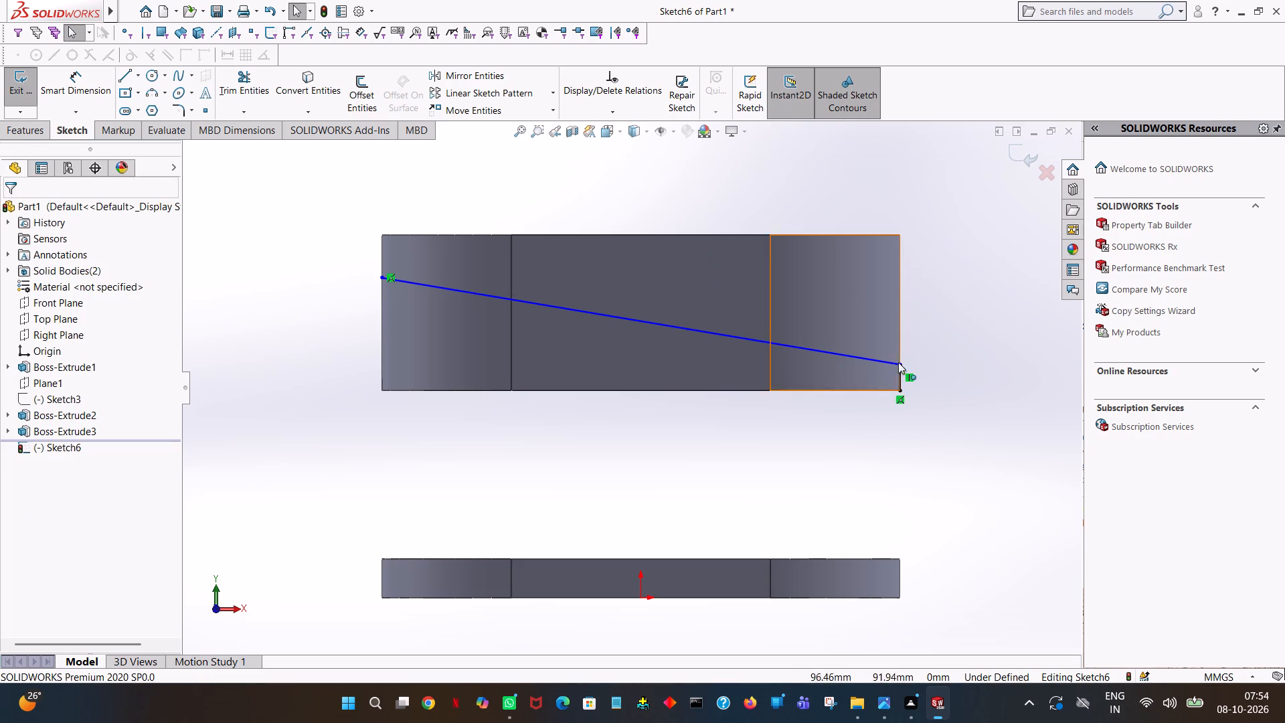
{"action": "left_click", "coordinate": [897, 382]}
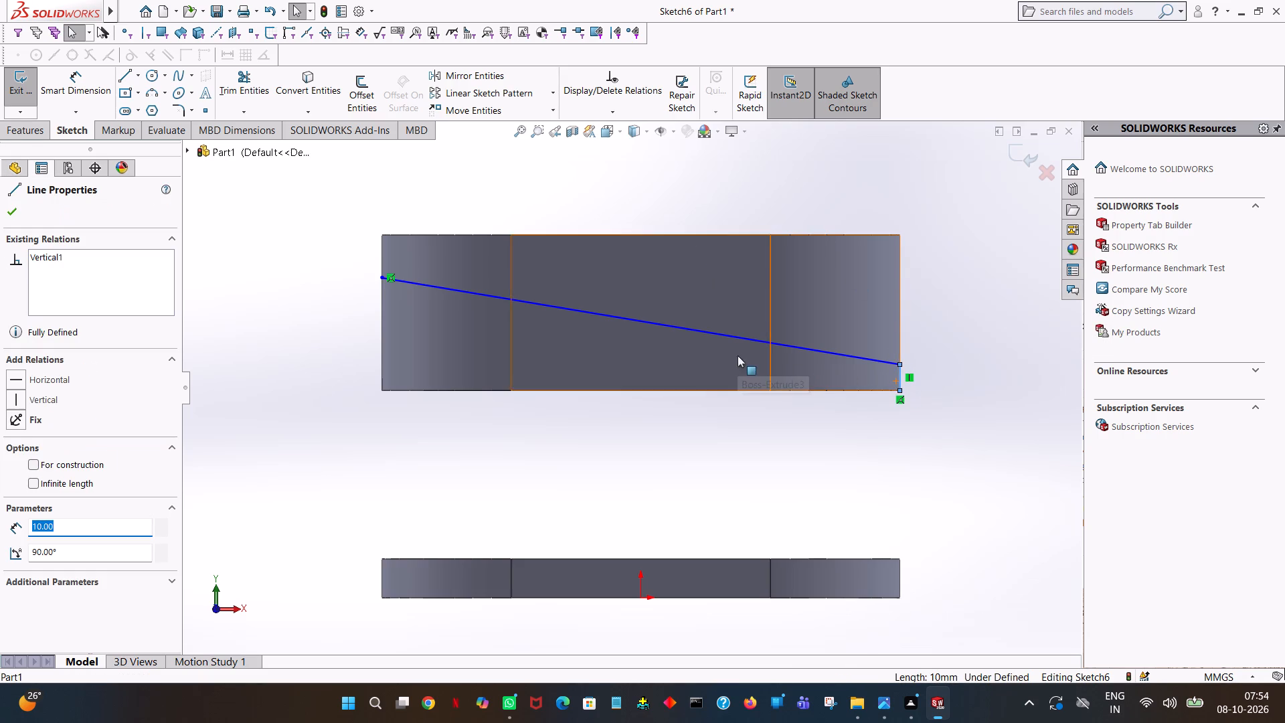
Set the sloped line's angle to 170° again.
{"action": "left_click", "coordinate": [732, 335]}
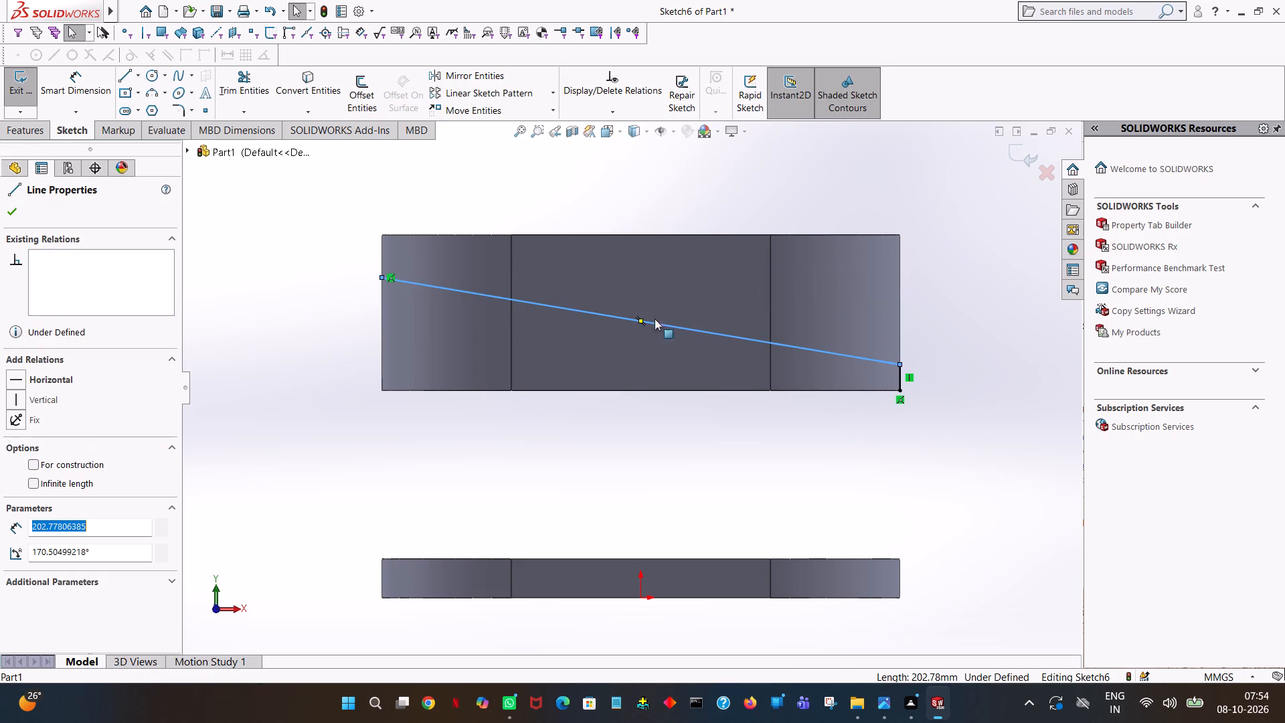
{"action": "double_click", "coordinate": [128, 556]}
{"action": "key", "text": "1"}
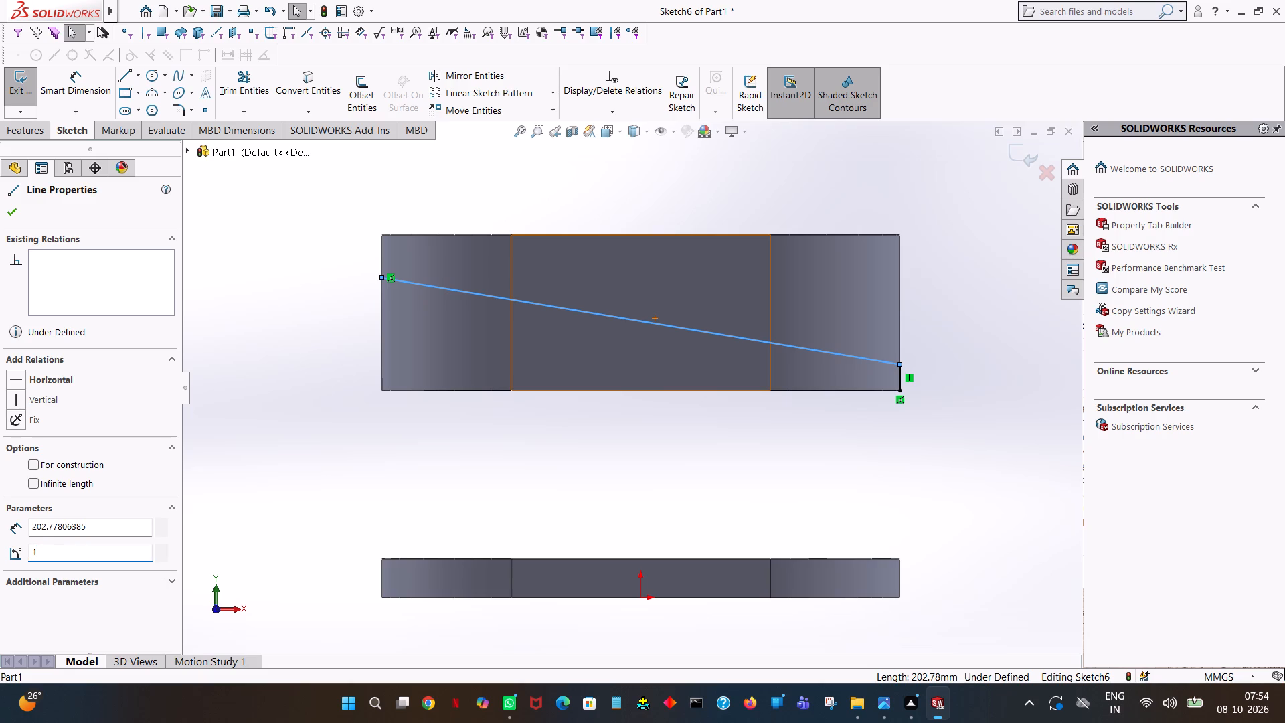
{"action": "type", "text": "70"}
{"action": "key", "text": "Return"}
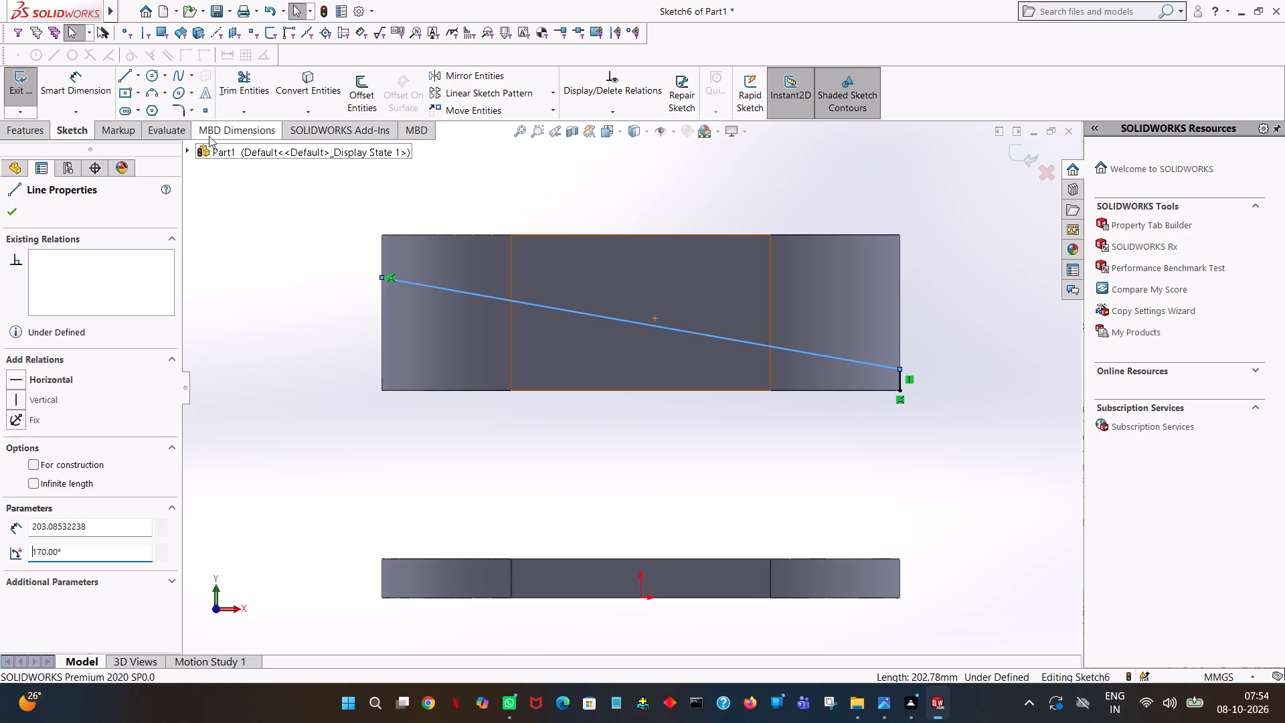
Add a 10 mm Smart Dimension to the short vertical line at the wall's right edge.
{"action": "left_click", "coordinate": [75, 72]}
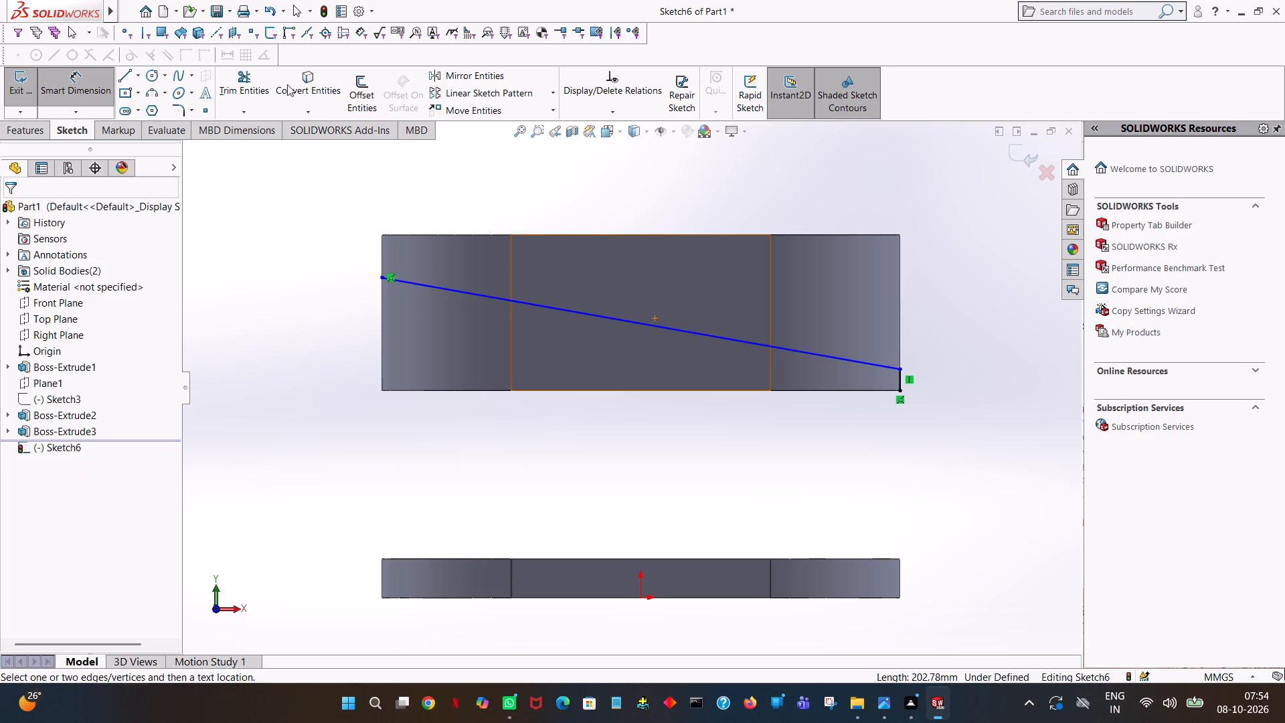
{"action": "left_click", "coordinate": [899, 382]}
{"action": "left_click", "coordinate": [957, 368]}
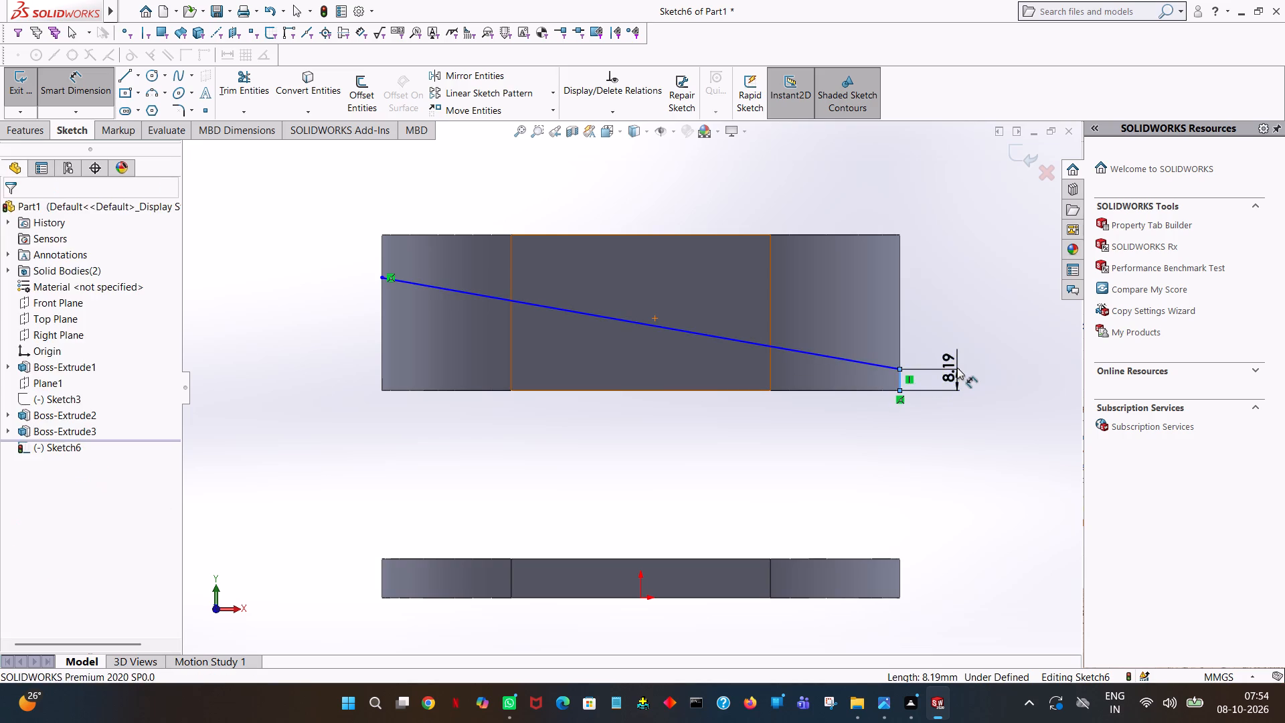
{"action": "type", "text": "10"}
{"action": "key", "text": "Return"}
{"action": "left_click", "coordinate": [961, 250]}
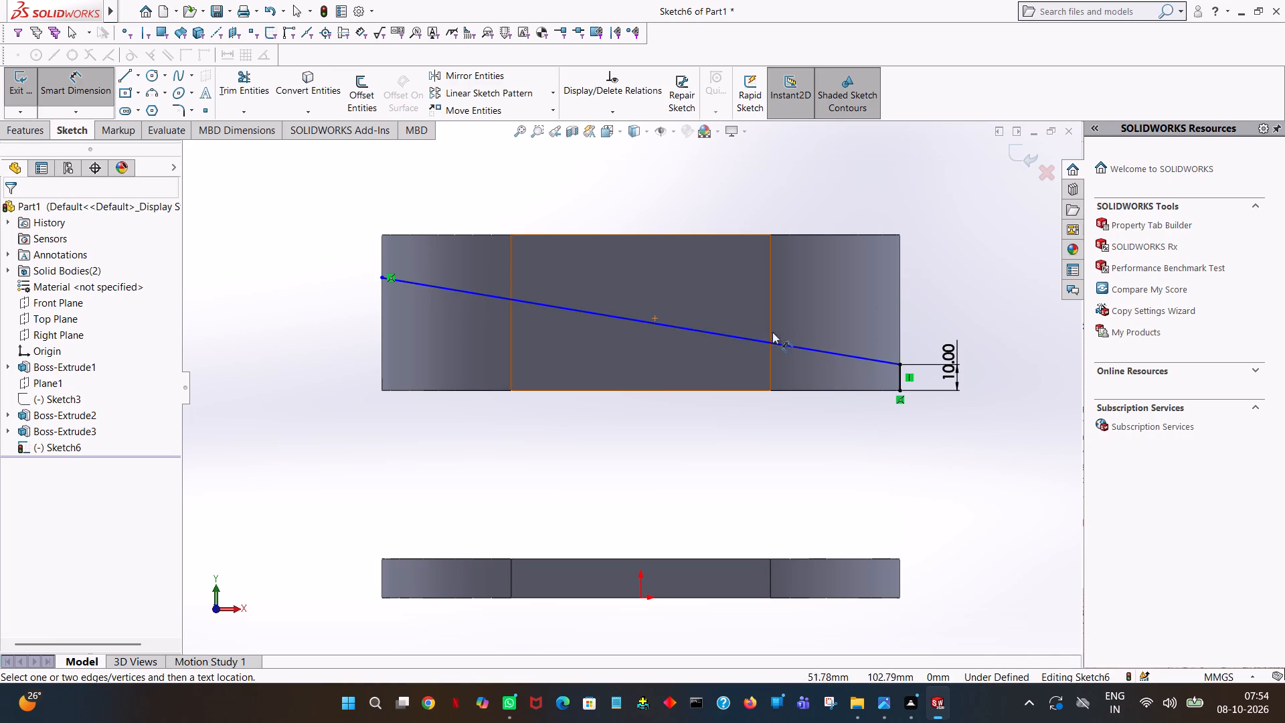
Set the sloped line's angle to 170° with the vertical line's dimension in place.
{"action": "left_click", "coordinate": [65, 76]}
{"action": "left_click", "coordinate": [437, 288]}
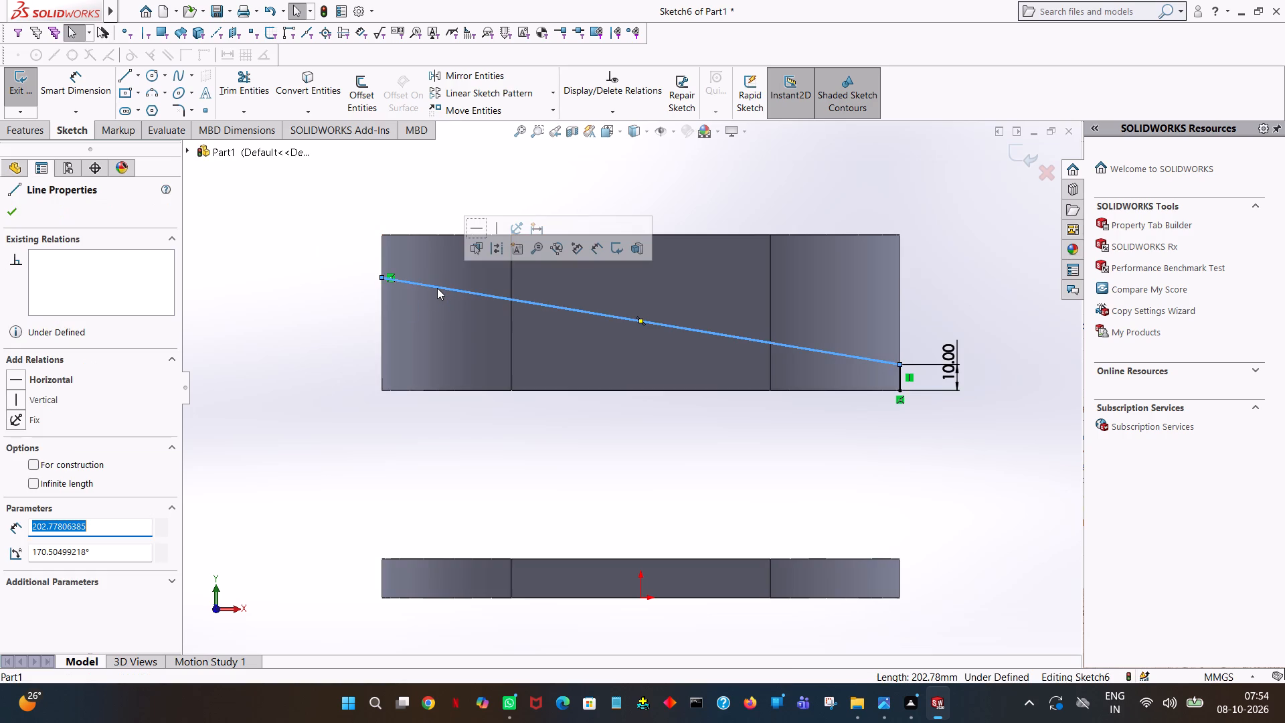
{"action": "double_click", "coordinate": [115, 549]}
{"action": "type", "text": "170"}
{"action": "key", "text": "Return"}
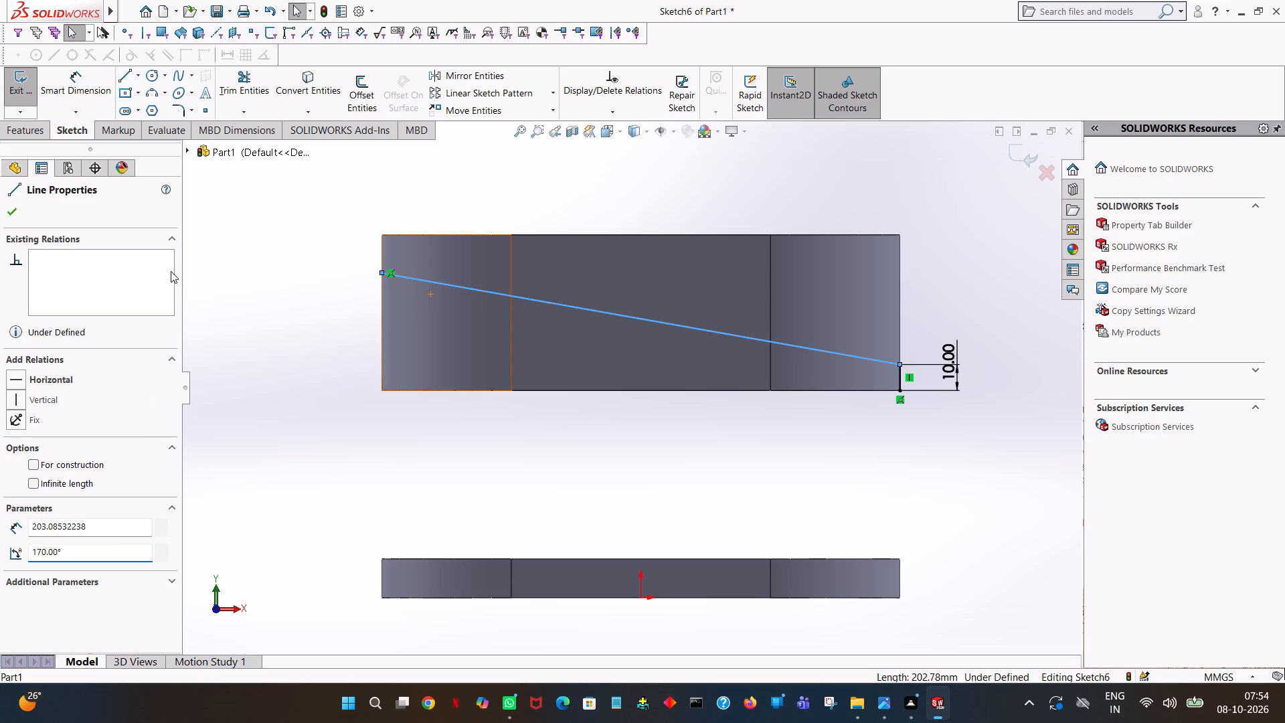
Close the cut profile above the sloped line with lines along the wall's tall end, upper edge and opposite end.
{"action": "left_click", "coordinate": [277, 161]}
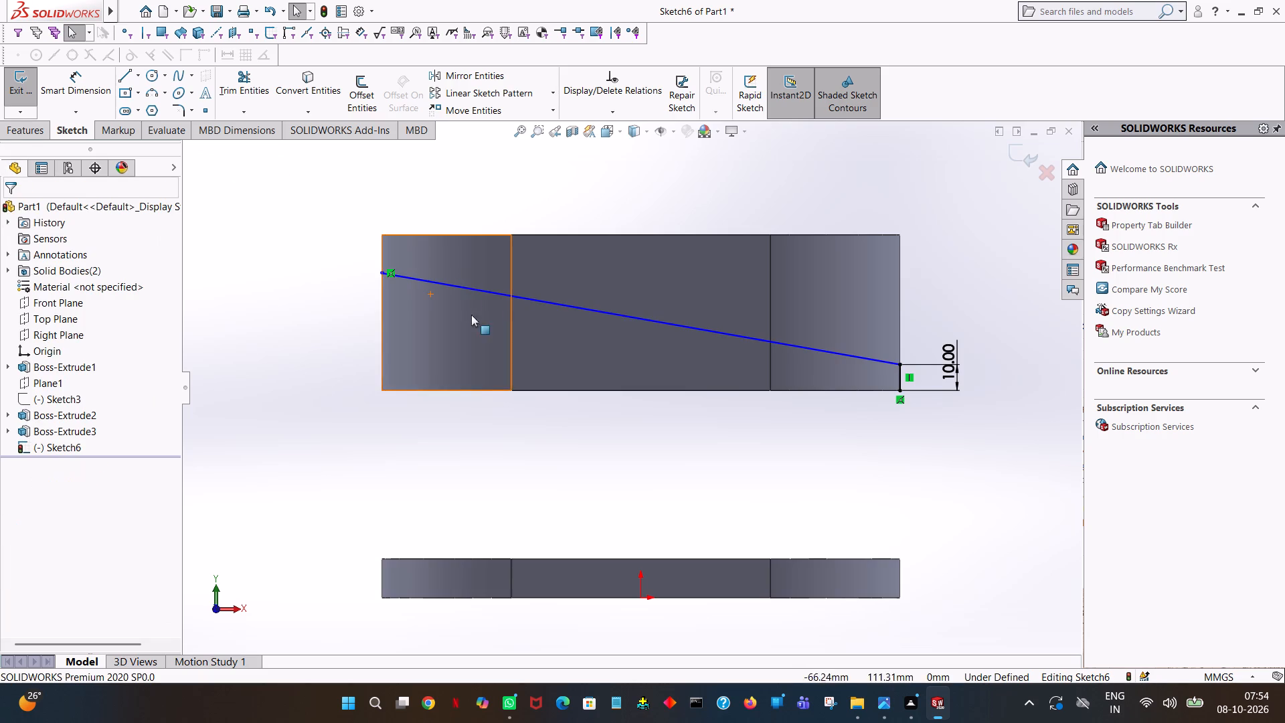
{"action": "left_click", "coordinate": [491, 291]}
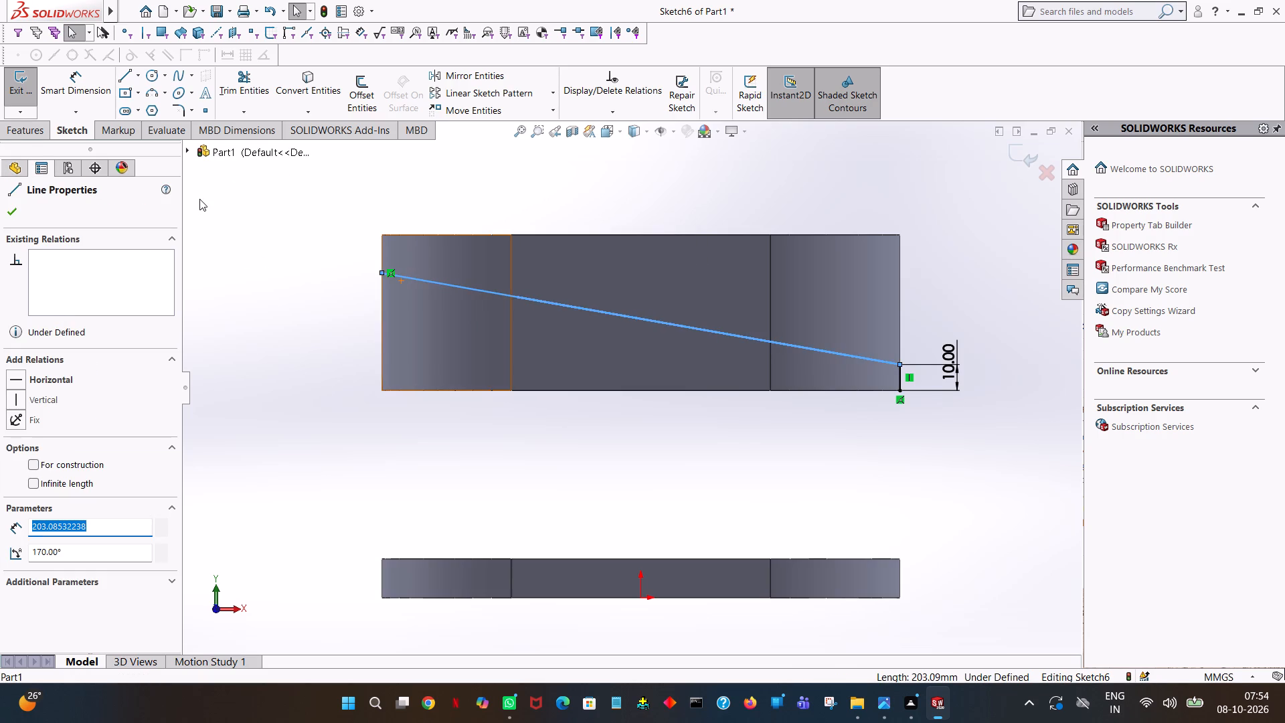
{"action": "left_click", "coordinate": [199, 199]}
{"action": "left_click", "coordinate": [119, 78]}
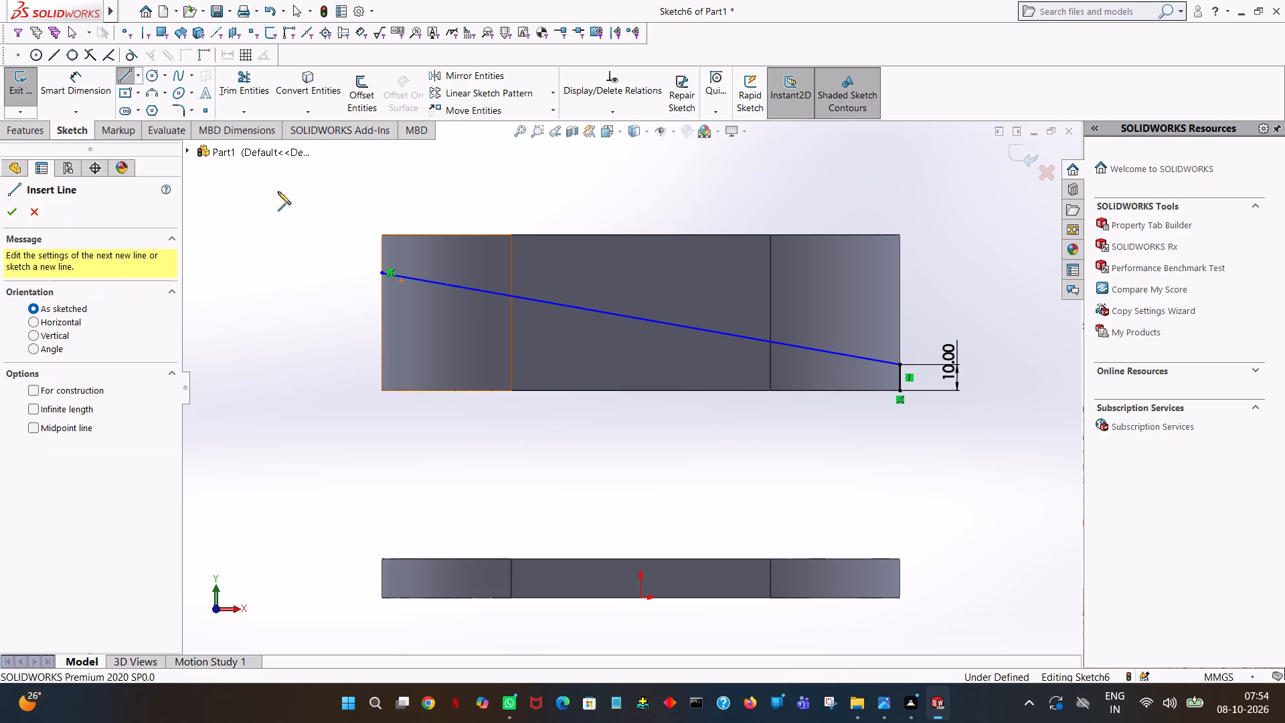
{"action": "left_click", "coordinate": [379, 271]}
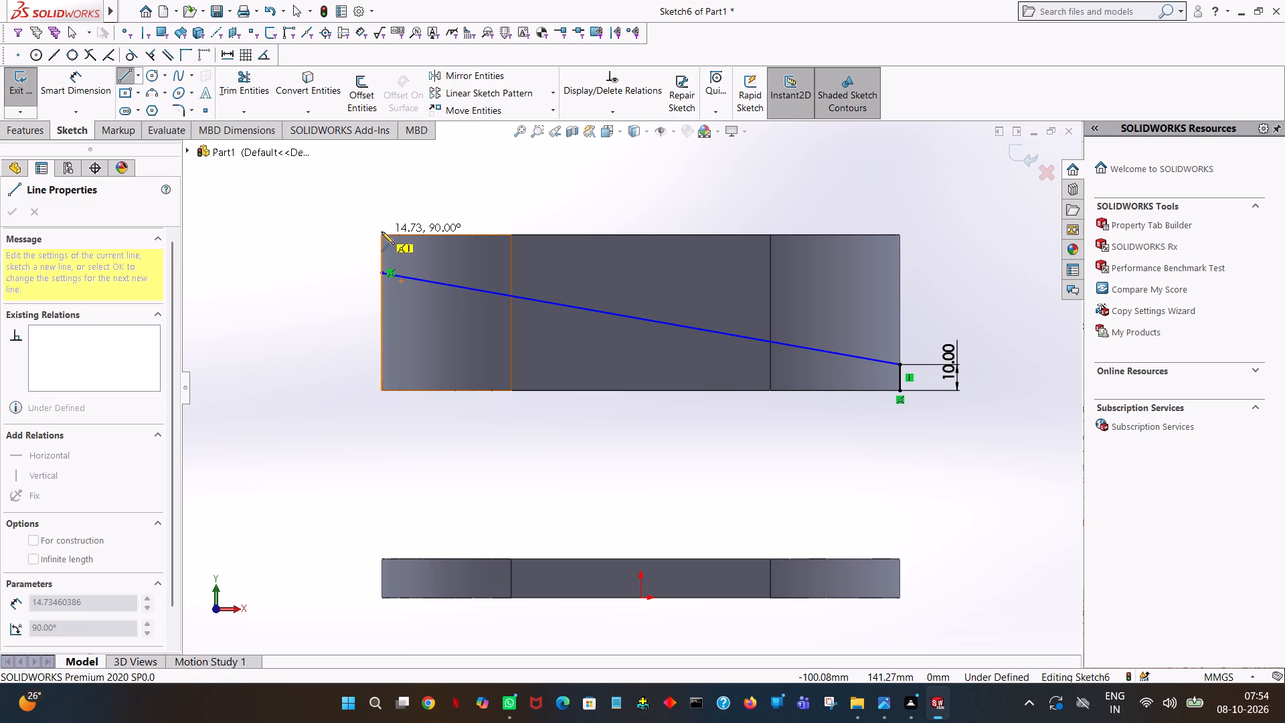
{"action": "left_click", "coordinate": [381, 232]}
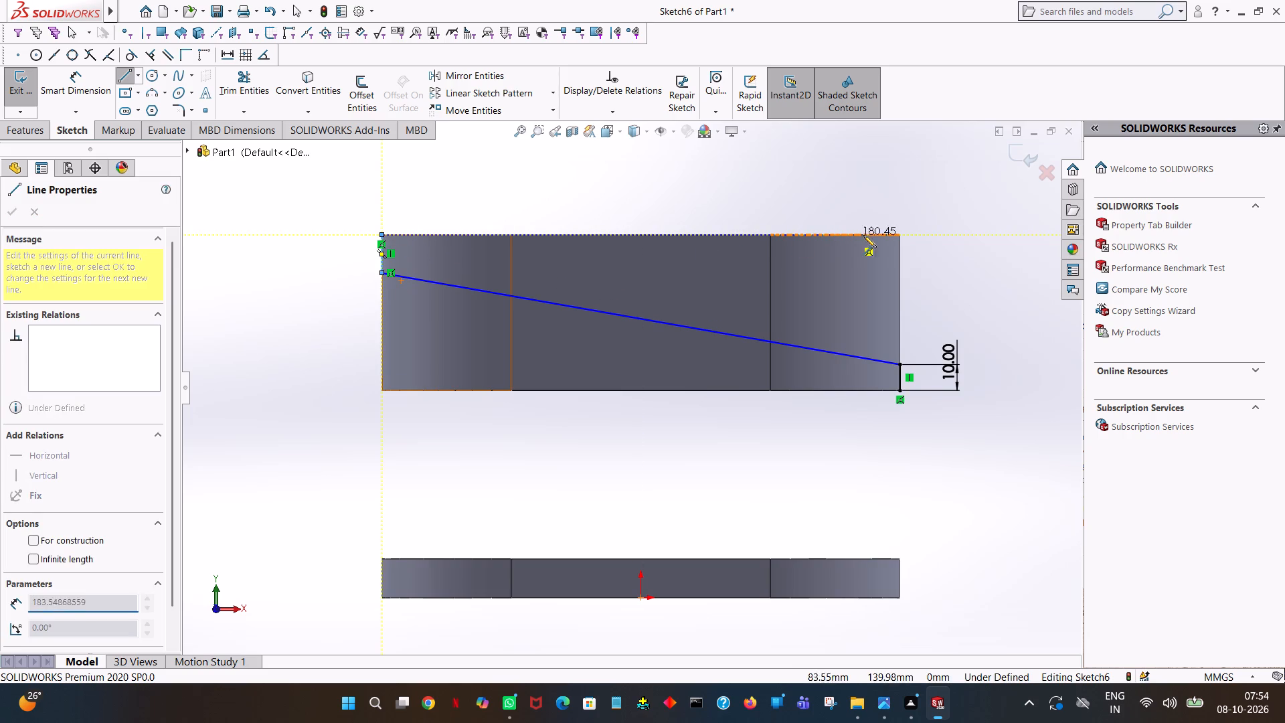
{"action": "left_click", "coordinate": [900, 236]}
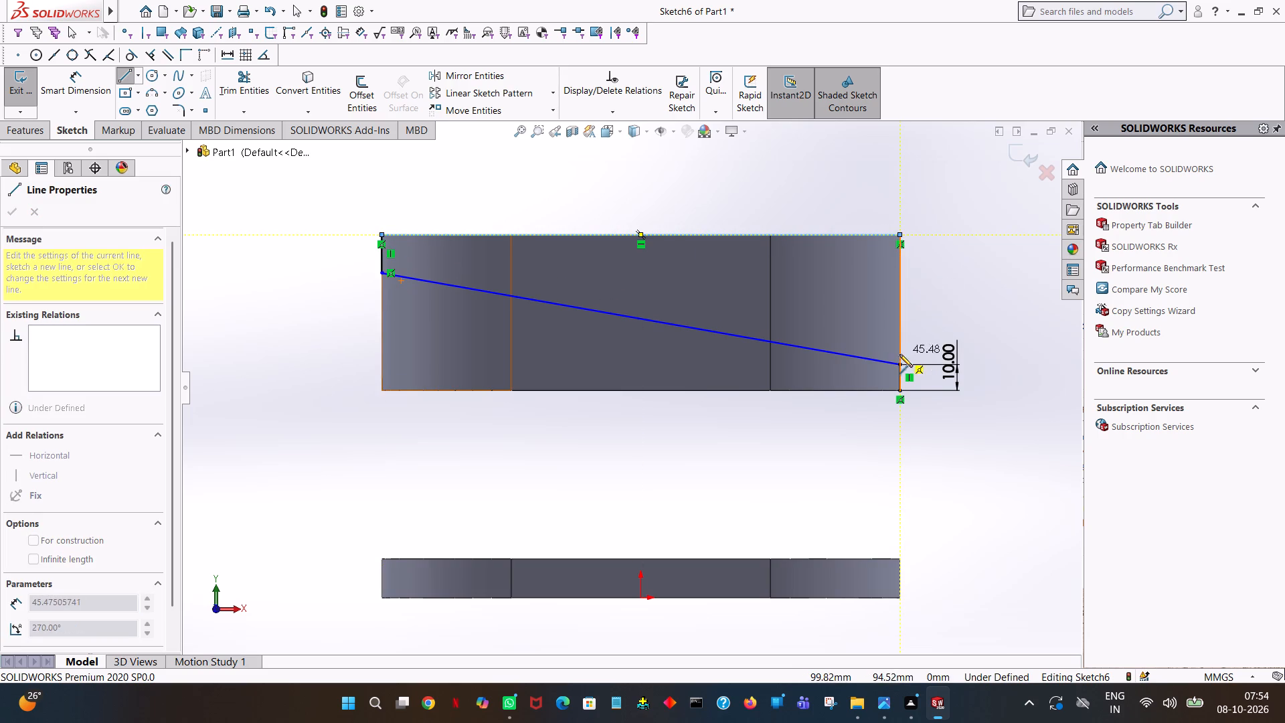
{"action": "left_click", "coordinate": [900, 364]}
{"action": "right_click", "coordinate": [900, 364]}
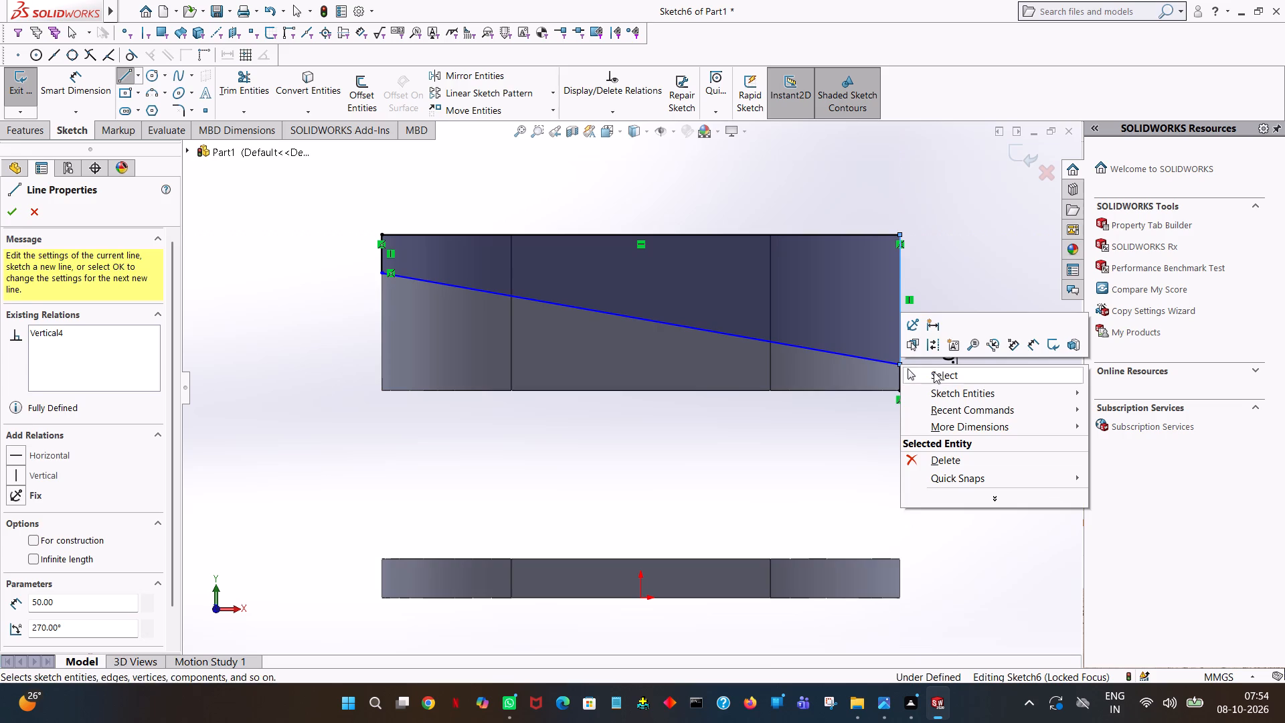
{"action": "left_click", "coordinate": [934, 372]}
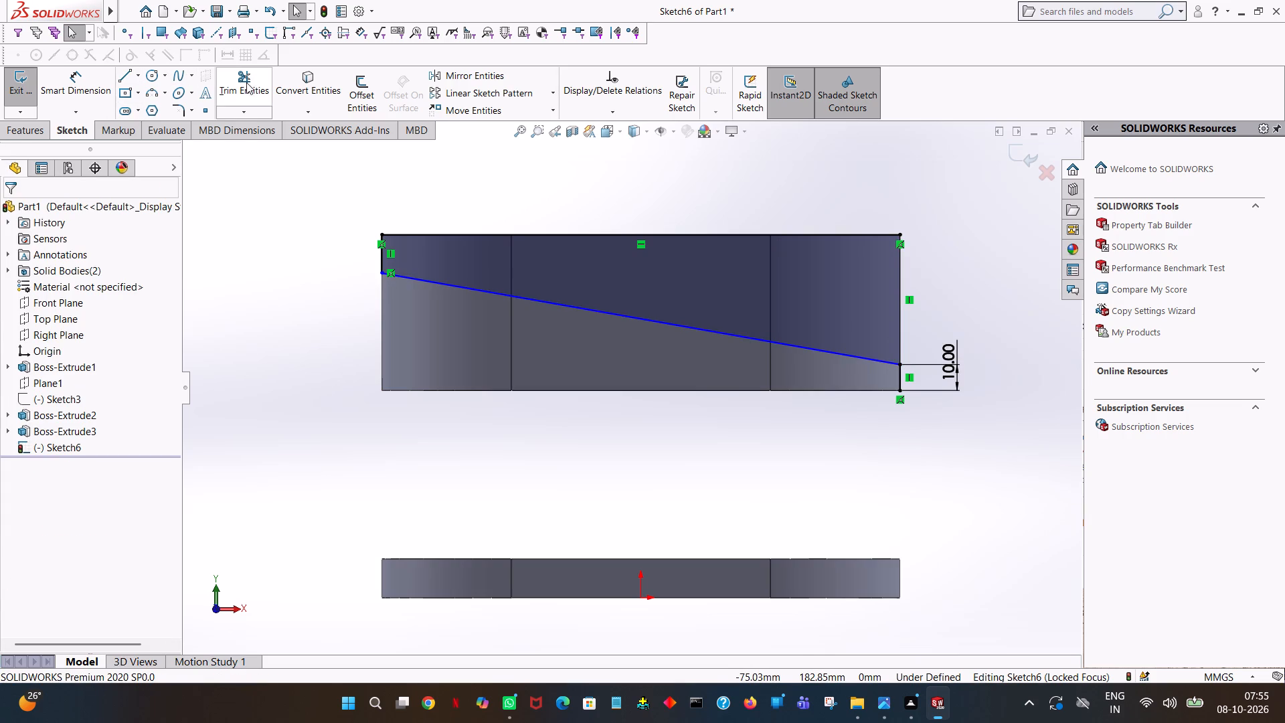
Trim away the short vertical line below the sloped line's lower end.
{"action": "left_click", "coordinate": [246, 82]}
{"action": "left_click", "coordinate": [897, 380]}
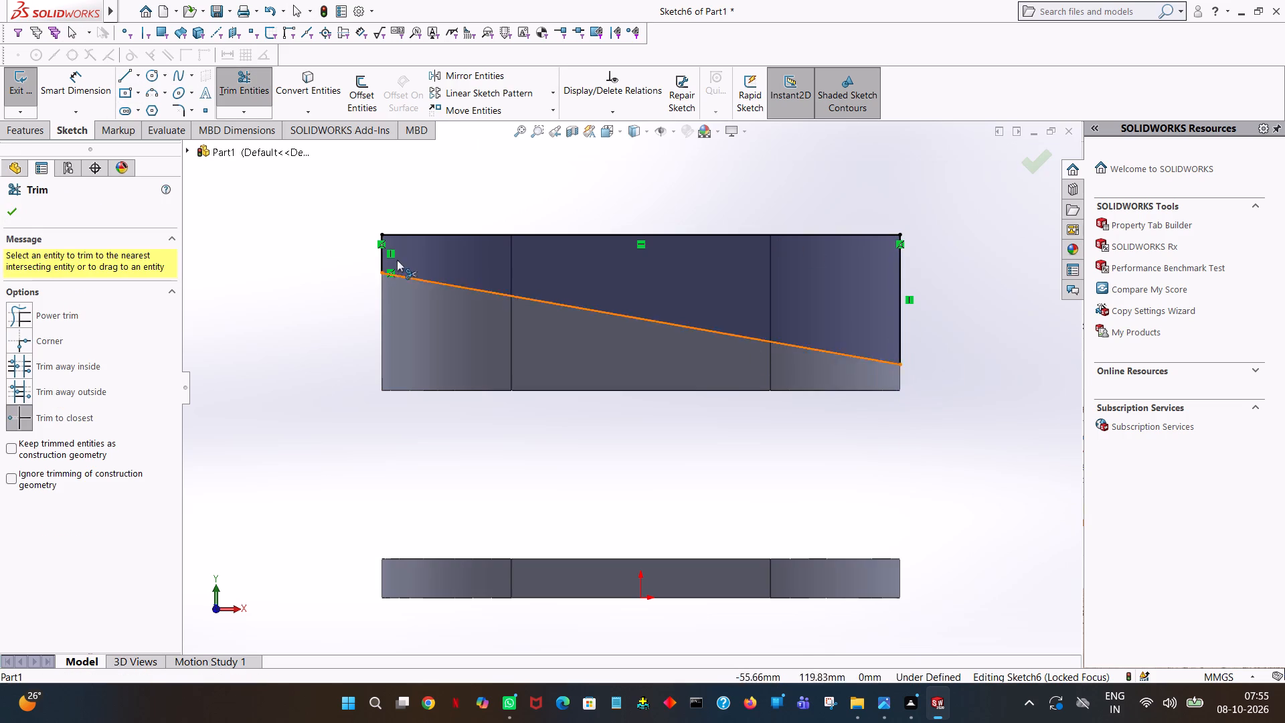
{"action": "left_click", "coordinate": [15, 207]}
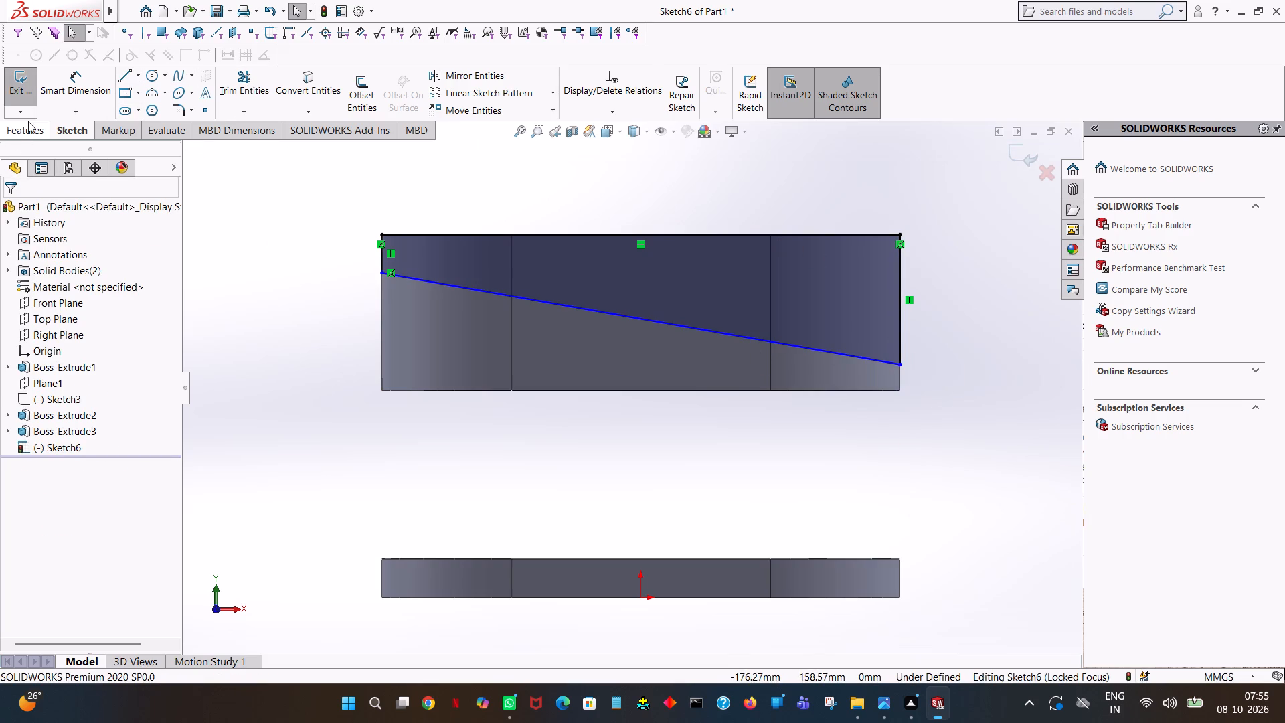
Extrude-cut the closed sloped profile through the ring wall with a Mid Plane depth of 320 mm.
{"action": "left_click", "coordinate": [28, 121]}
{"action": "left_click", "coordinate": [240, 100]}
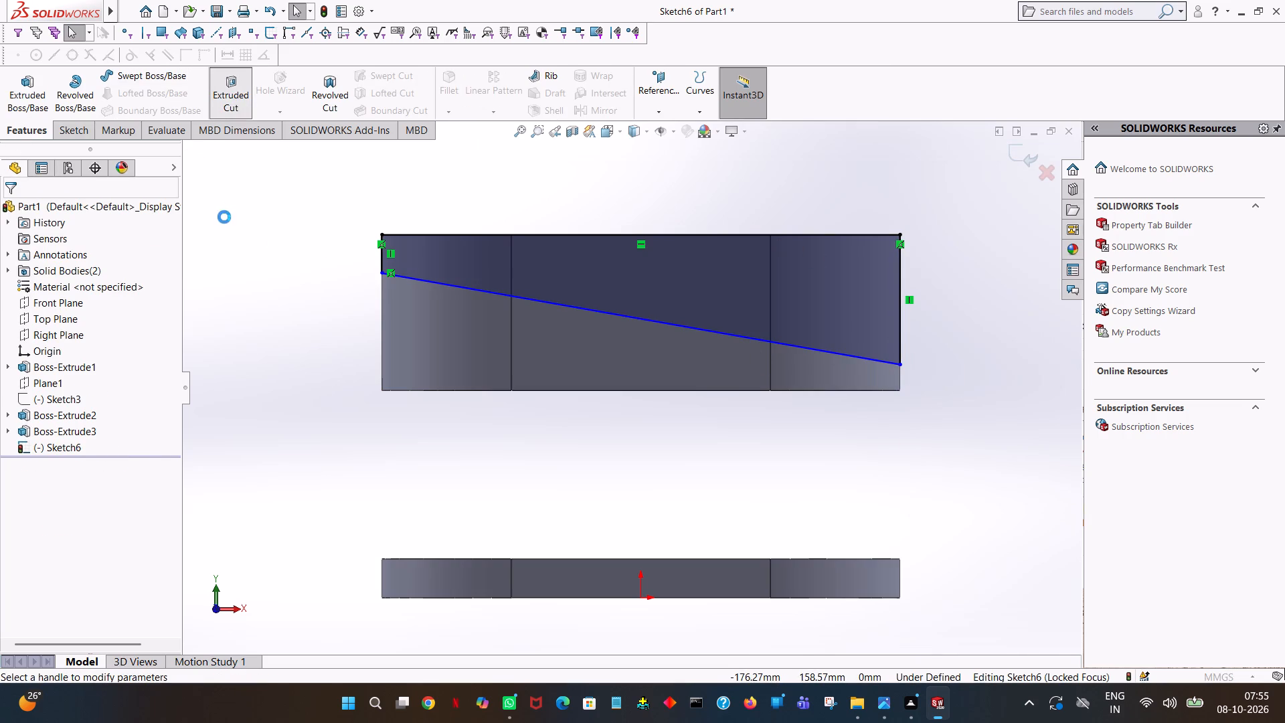
{"action": "middle_click_drag", "start_coordinate": [224, 218], "coordinate": [339, 252]}
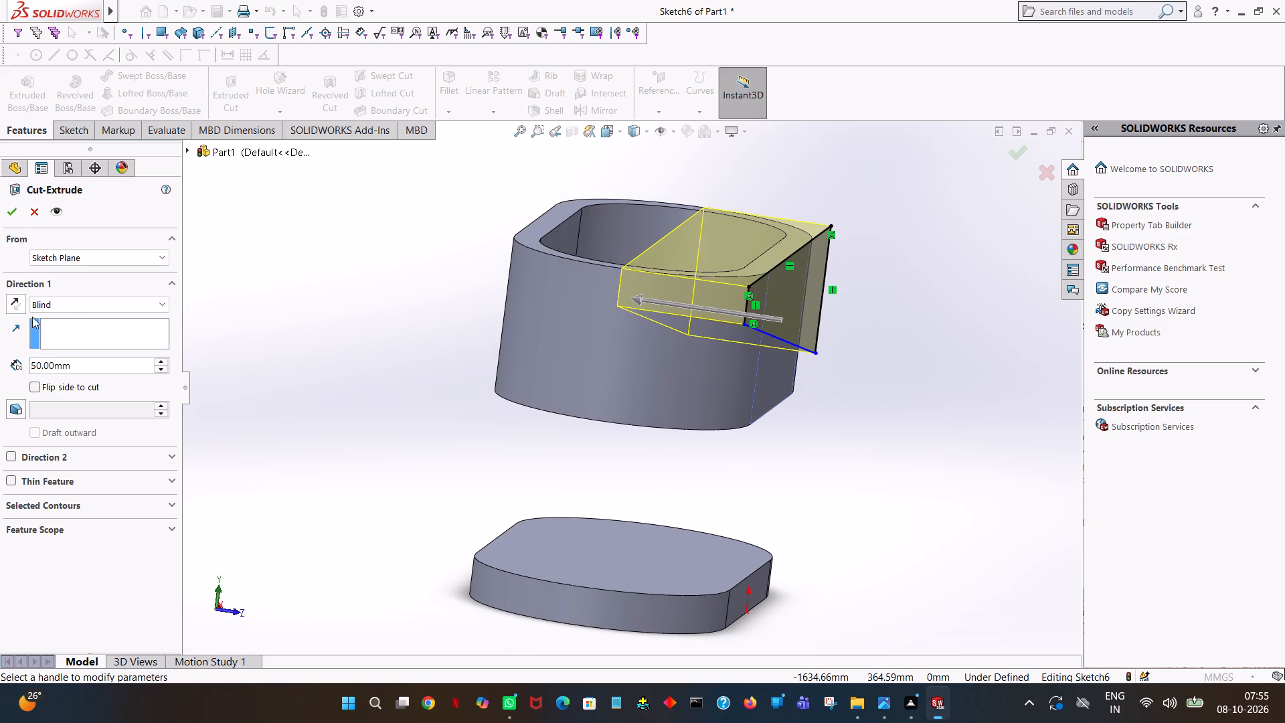
{"action": "left_click", "coordinate": [71, 308]}
{"action": "left_click", "coordinate": [79, 410]}
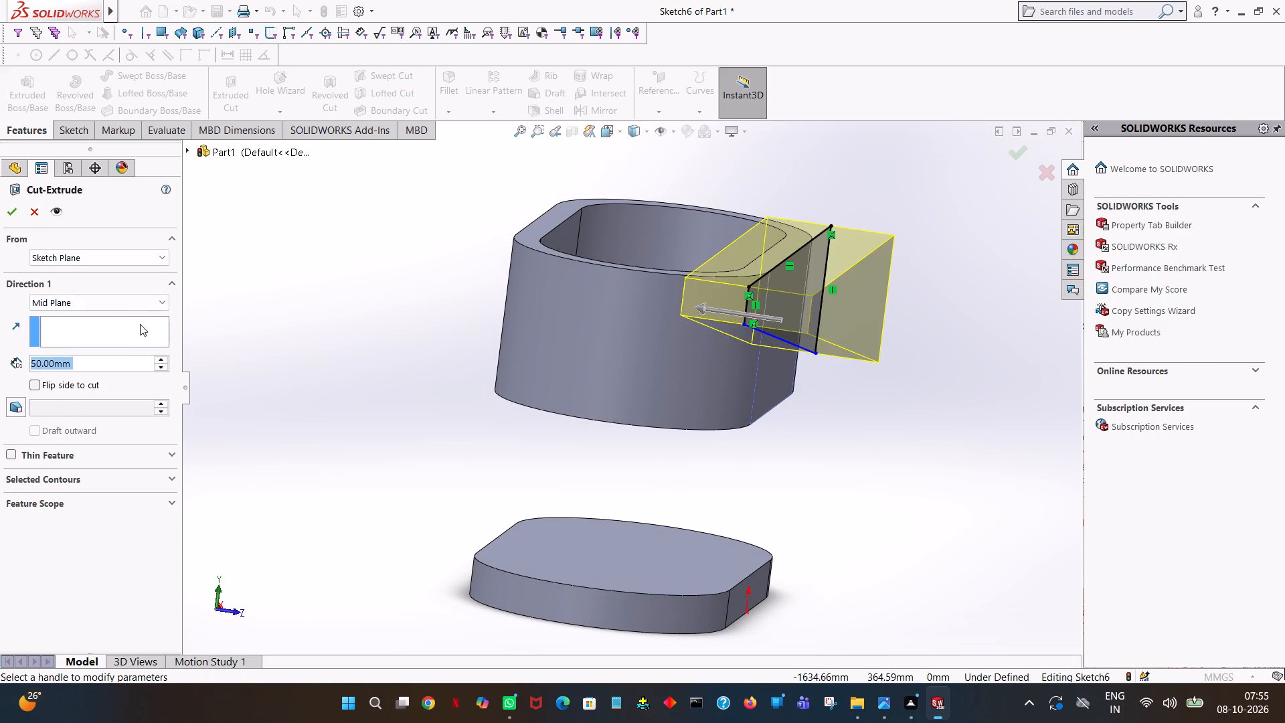
{"action": "triple_click", "coordinate": [158, 357]}
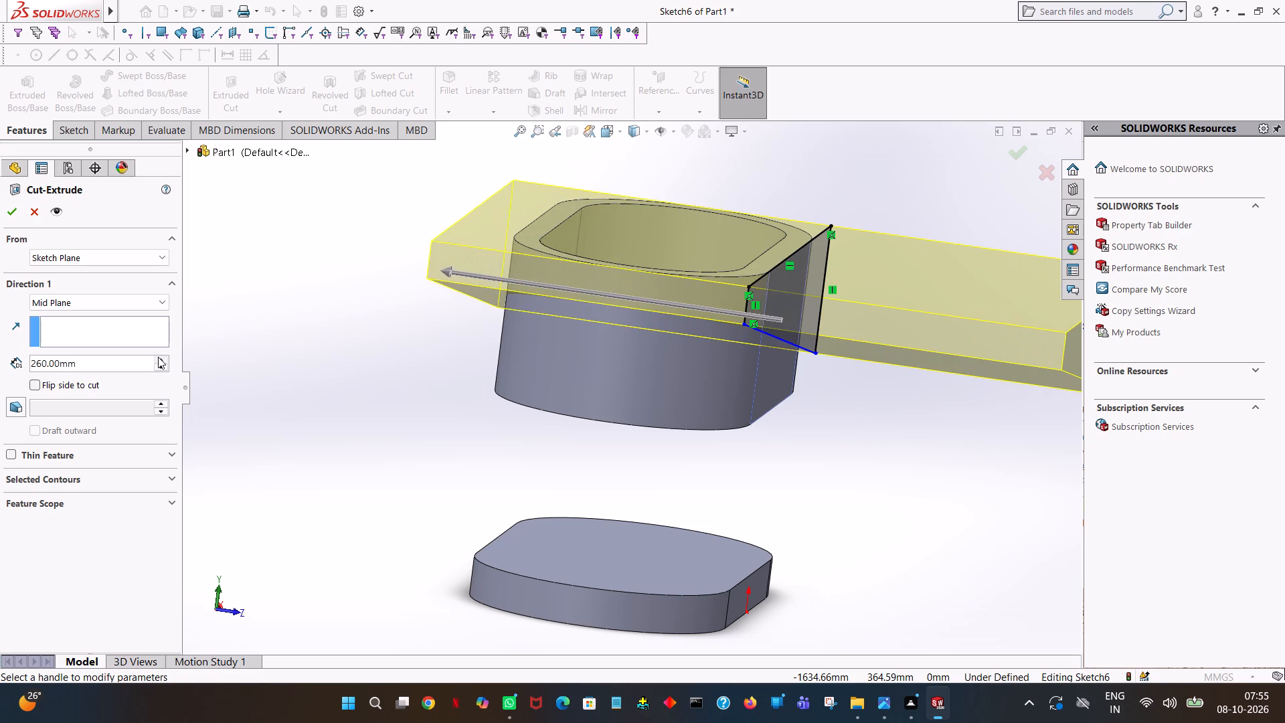
{"action": "left_click", "coordinate": [11, 205]}
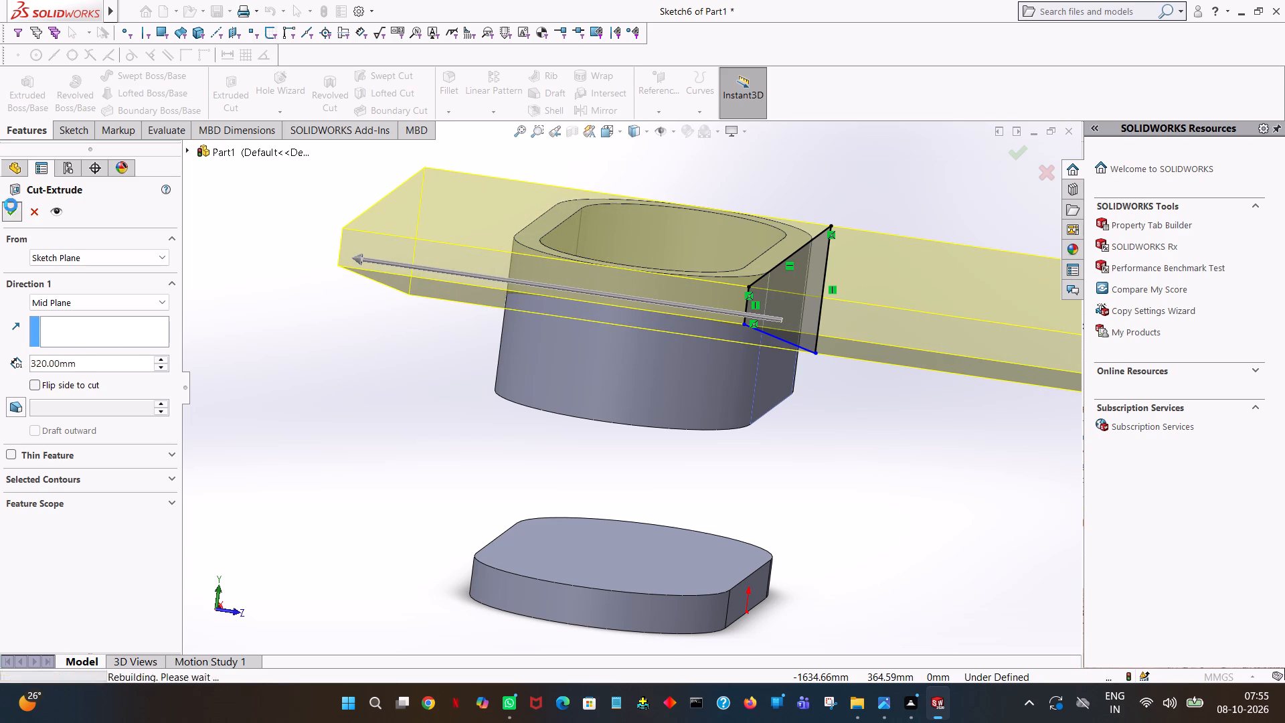
{"action": "left_click", "coordinate": [272, 374]}
Examine the sloped ring, the inner plate and the base from the side and from above.
{"action": "middle_click_drag", "start_coordinate": [264, 368], "coordinate": [109, 346]}
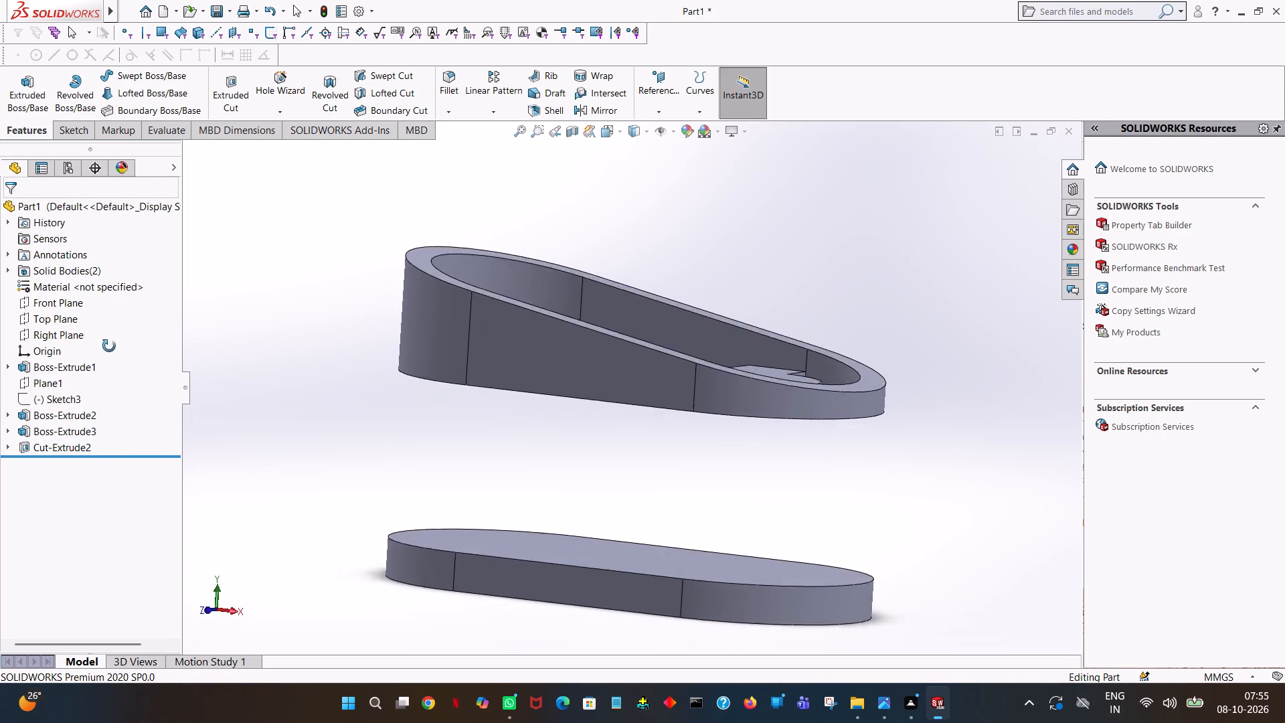
{"action": "middle_click_drag", "start_coordinate": [109, 346], "coordinate": [145, 342]}
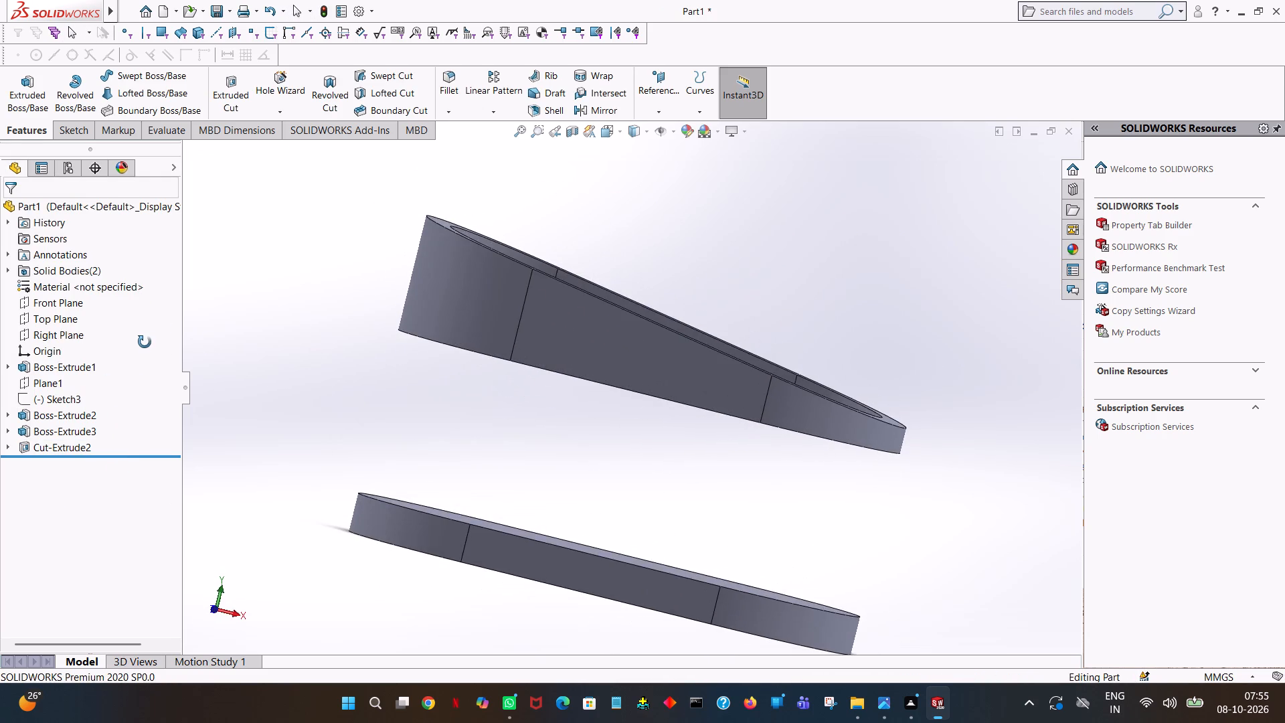
{"action": "middle_click_drag", "start_coordinate": [145, 342], "coordinate": [147, 340]}
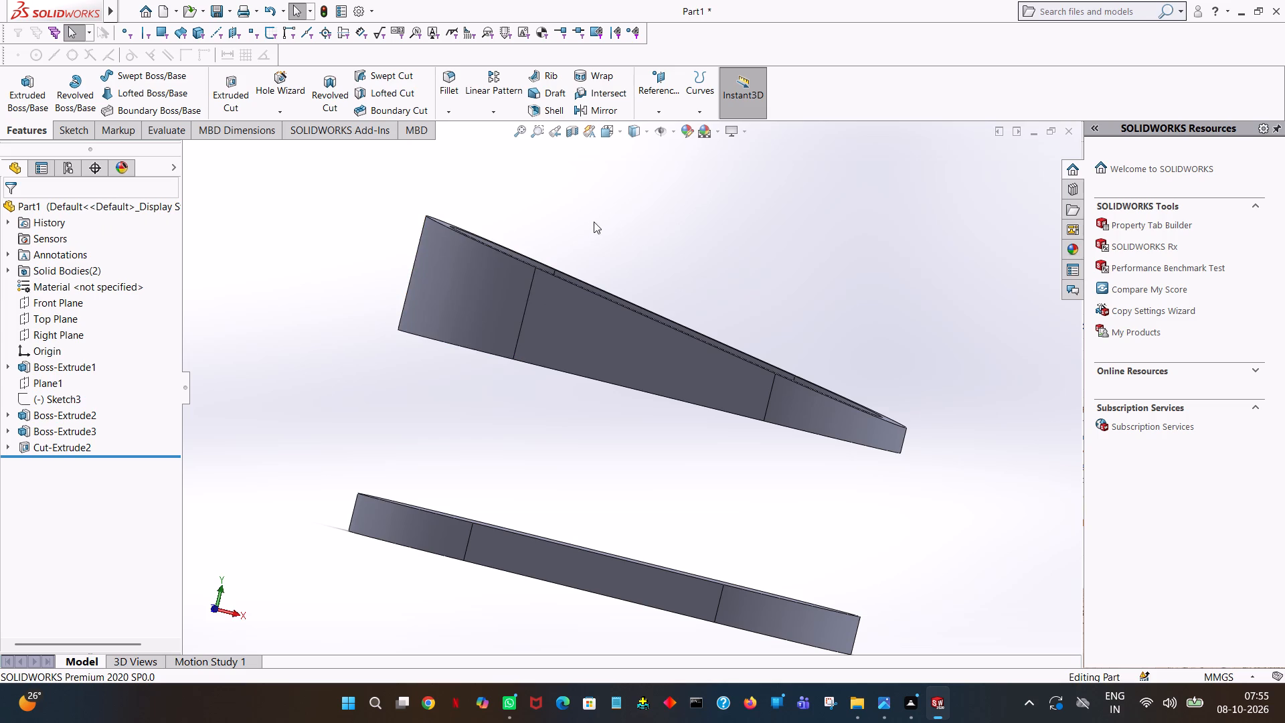
{"action": "middle_click_drag", "start_coordinate": [645, 212], "coordinate": [610, 461]}
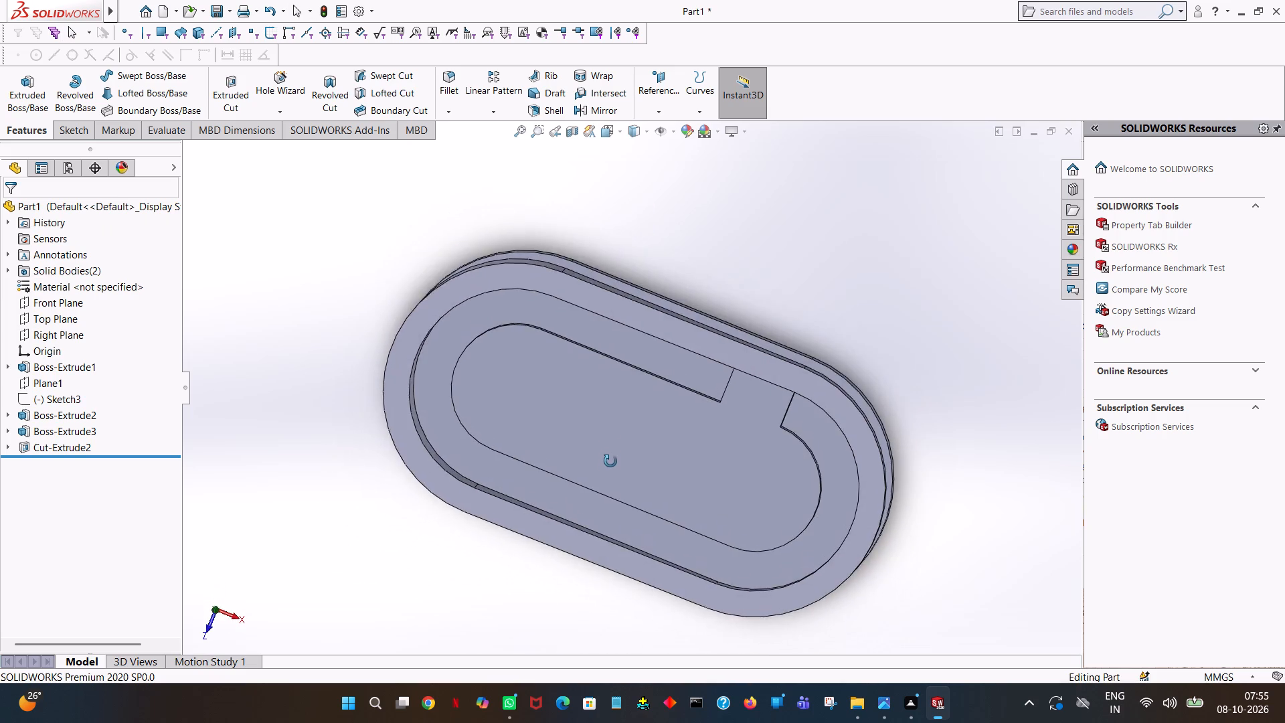
{"action": "middle_click_drag", "start_coordinate": [610, 461], "coordinate": [607, 386]}
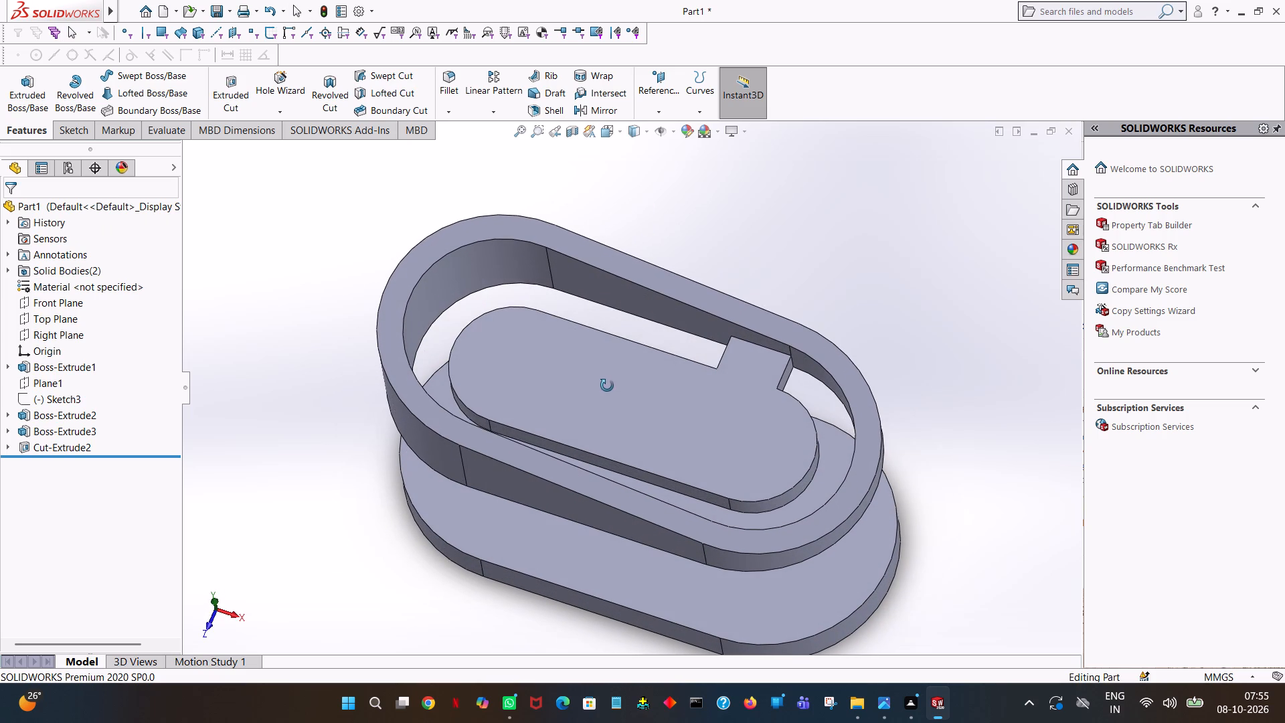
{"action": "middle_click_drag", "start_coordinate": [607, 386], "coordinate": [616, 374]}
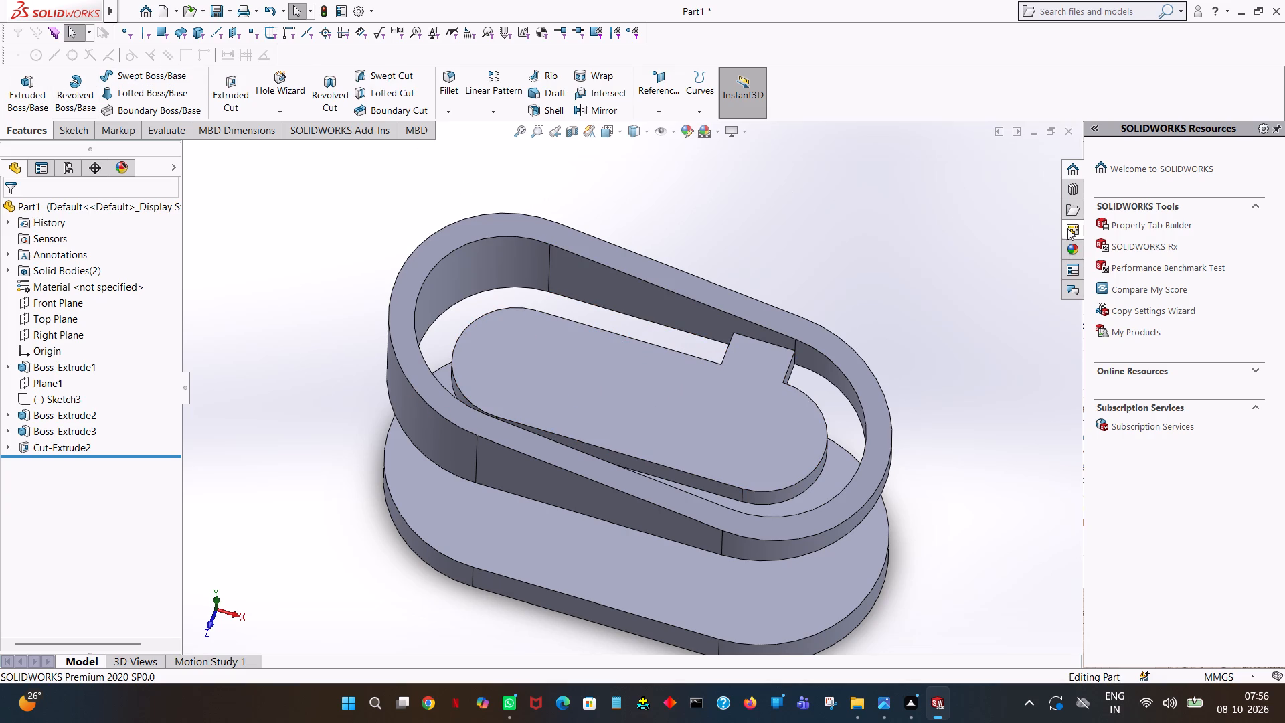
{"action": "middle_click", "coordinate": [892, 240]}
Start an Extruded Boss sketch on the inner plate's straight side face opposite the tab, viewed face-on.
{"action": "left_click", "coordinate": [21, 90]}
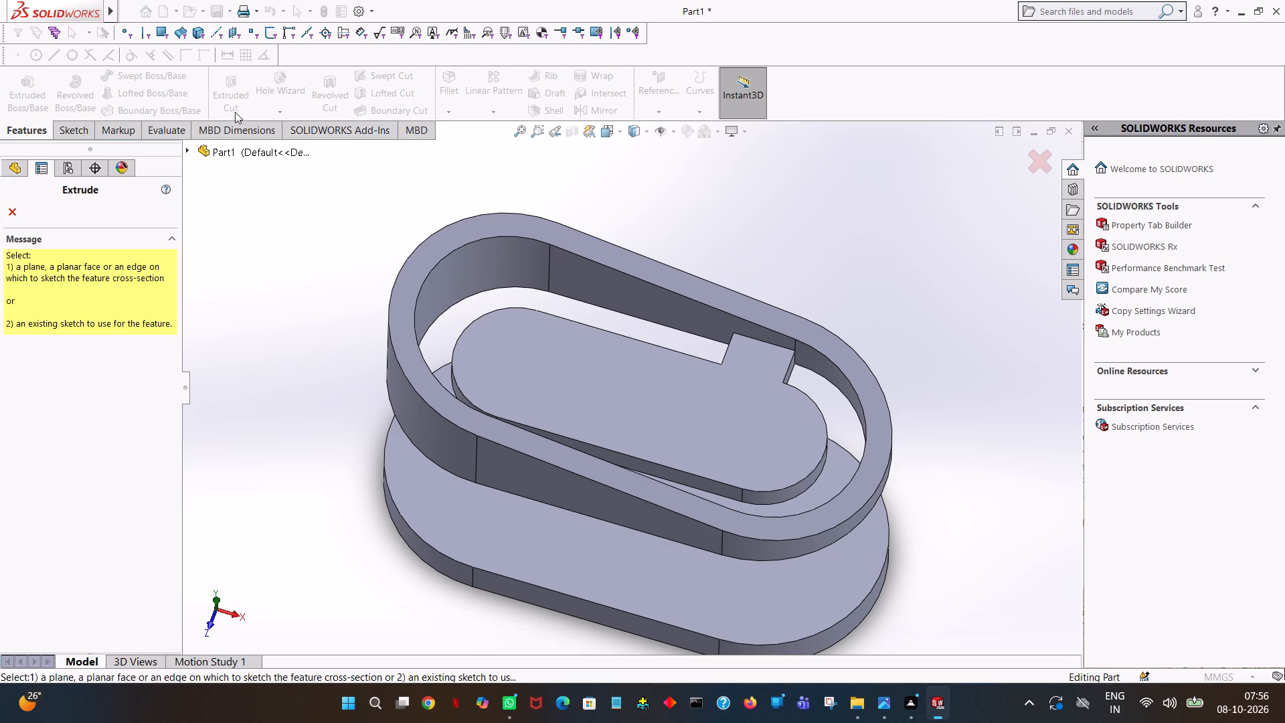
{"action": "middle_click_drag", "start_coordinate": [636, 146], "coordinate": [642, 184]}
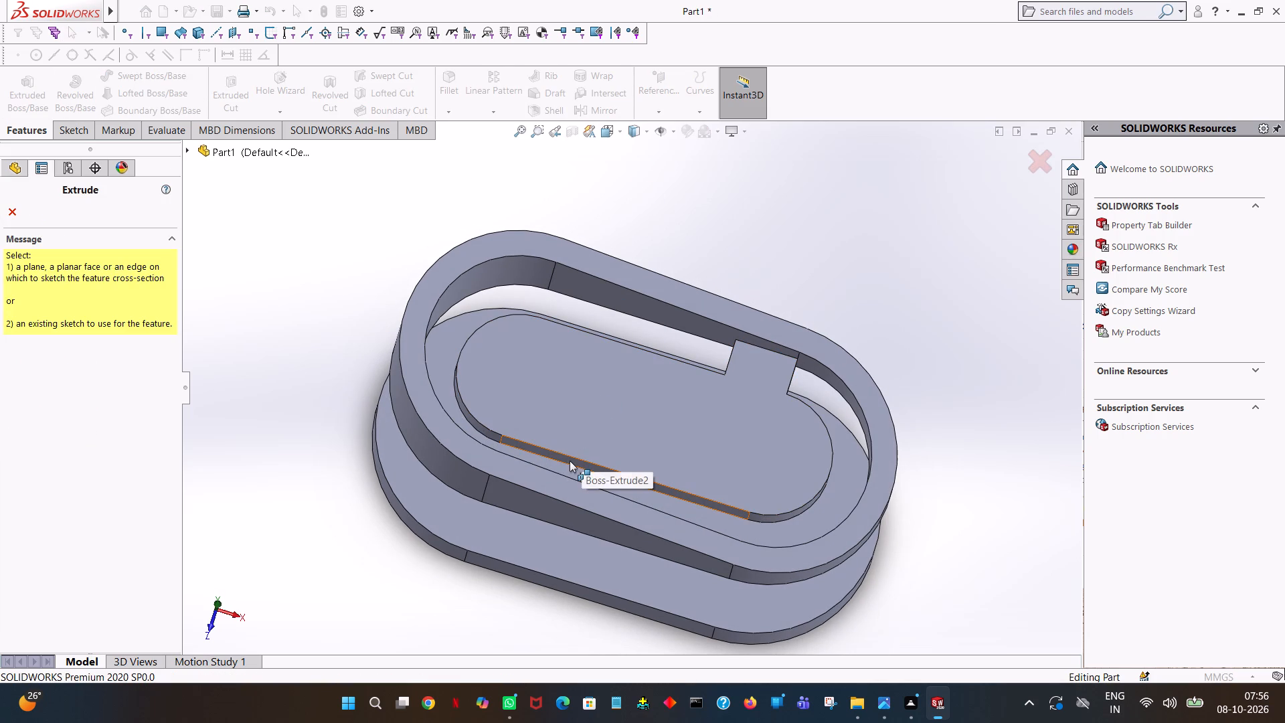
{"action": "left_click", "coordinate": [568, 459]}
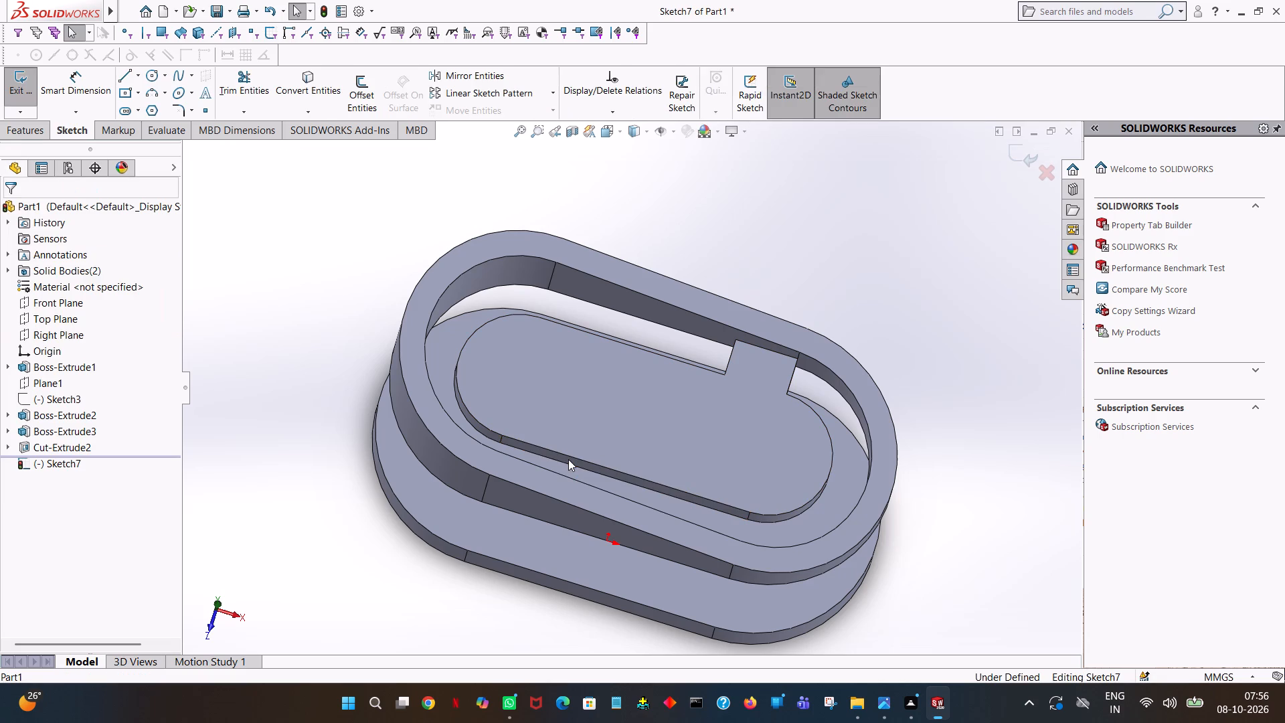
{"action": "key", "text": "space"}
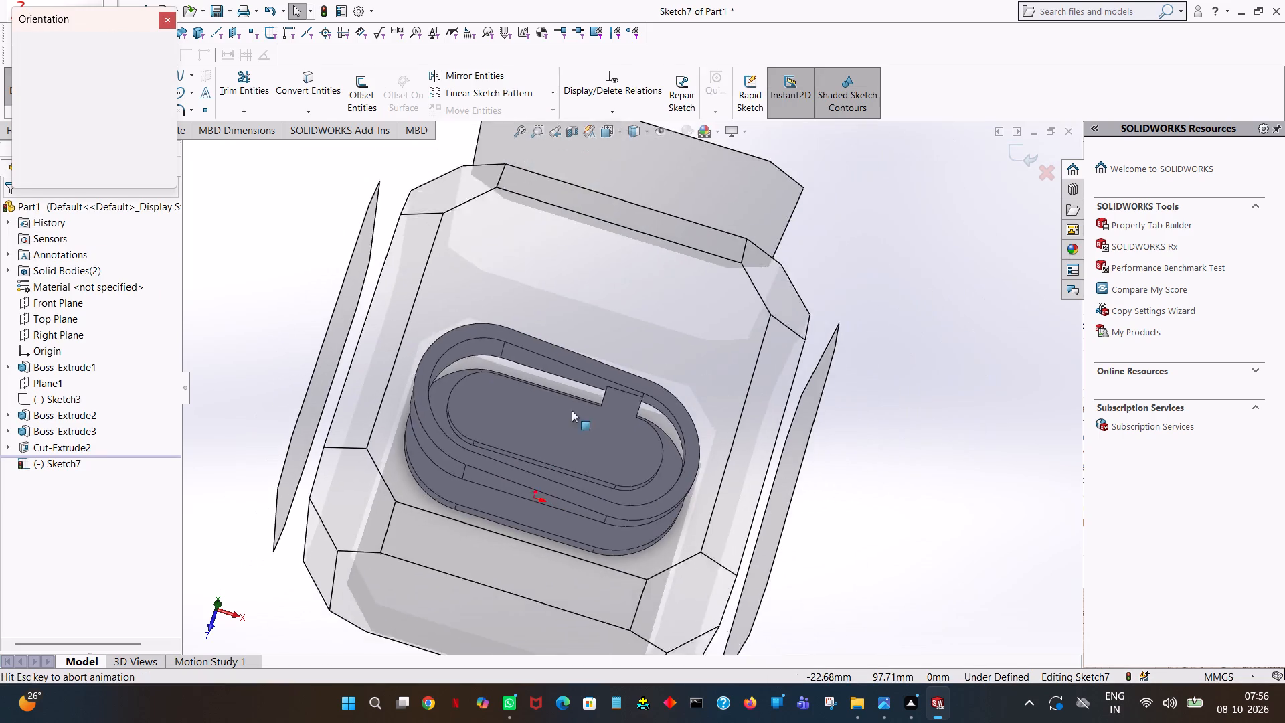
{"action": "left_click", "coordinate": [165, 106]}
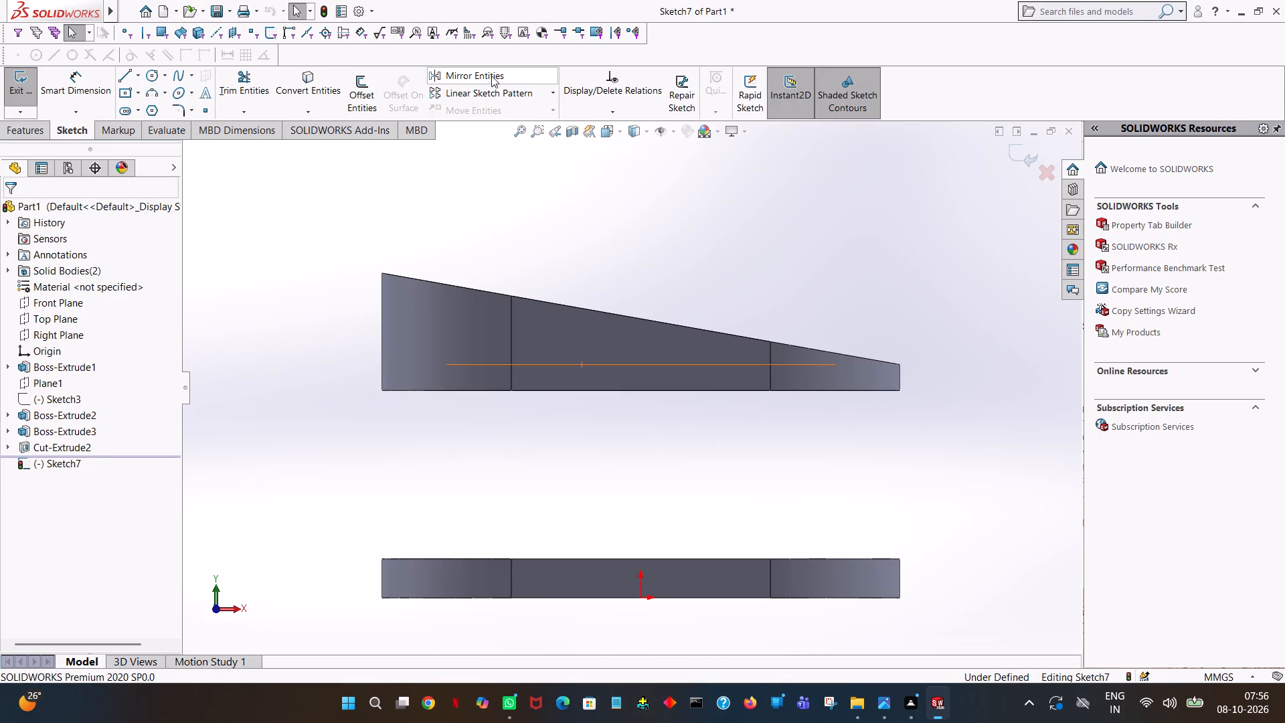
Sketch a closed rectangle 25 mm wide and 10 mm high on the wall's lower edge, starting at the taller end's tangent edge.
{"action": "left_click", "coordinate": [121, 76]}
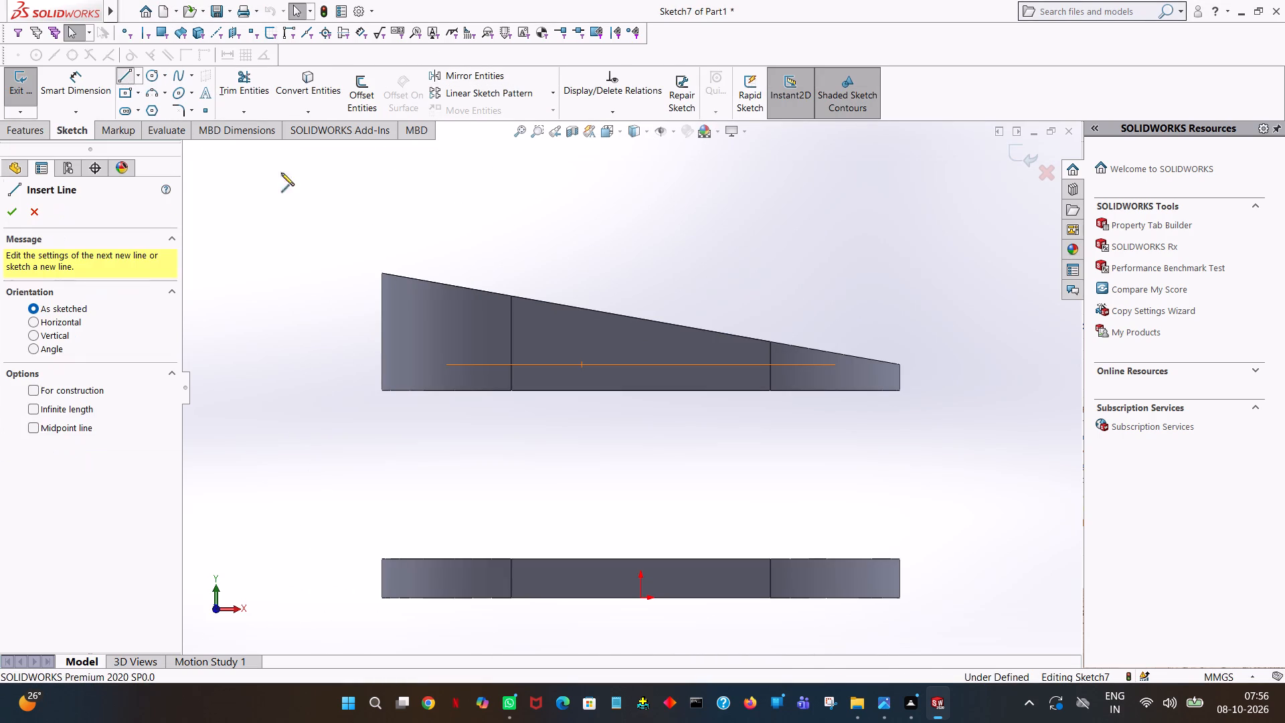
{"action": "left_click", "coordinate": [512, 392]}
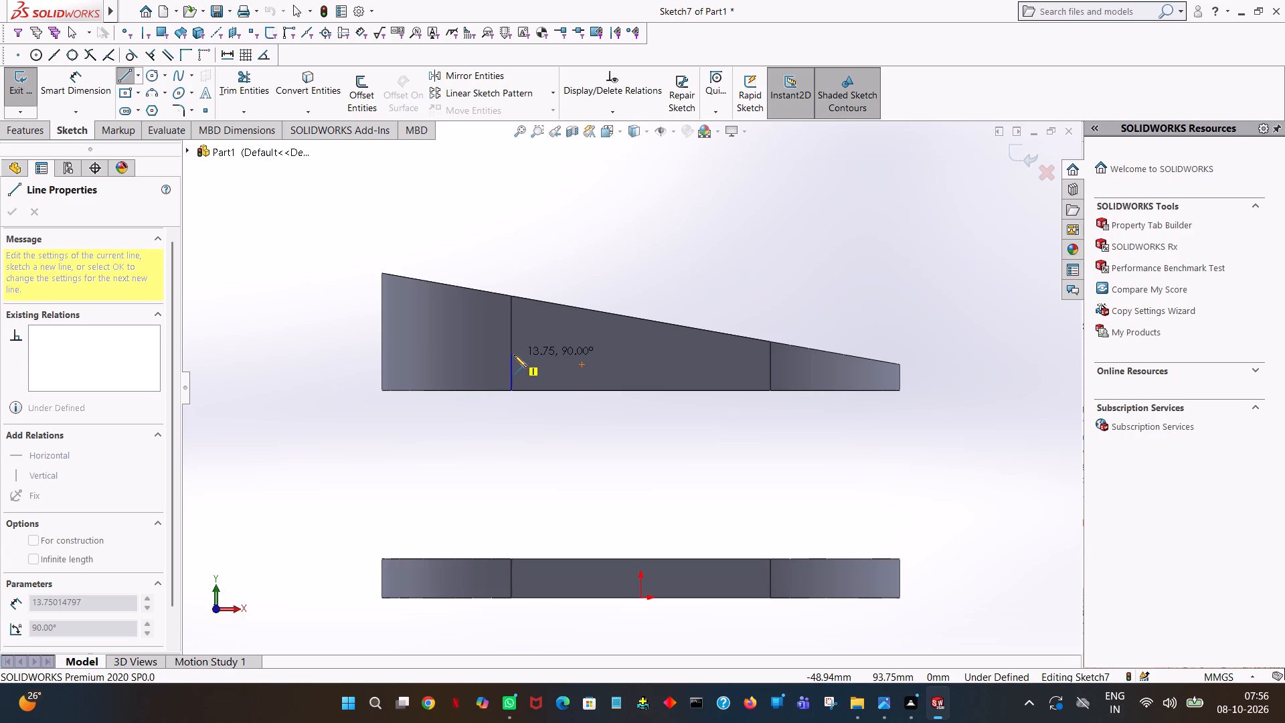
{"action": "left_click", "coordinate": [514, 355]}
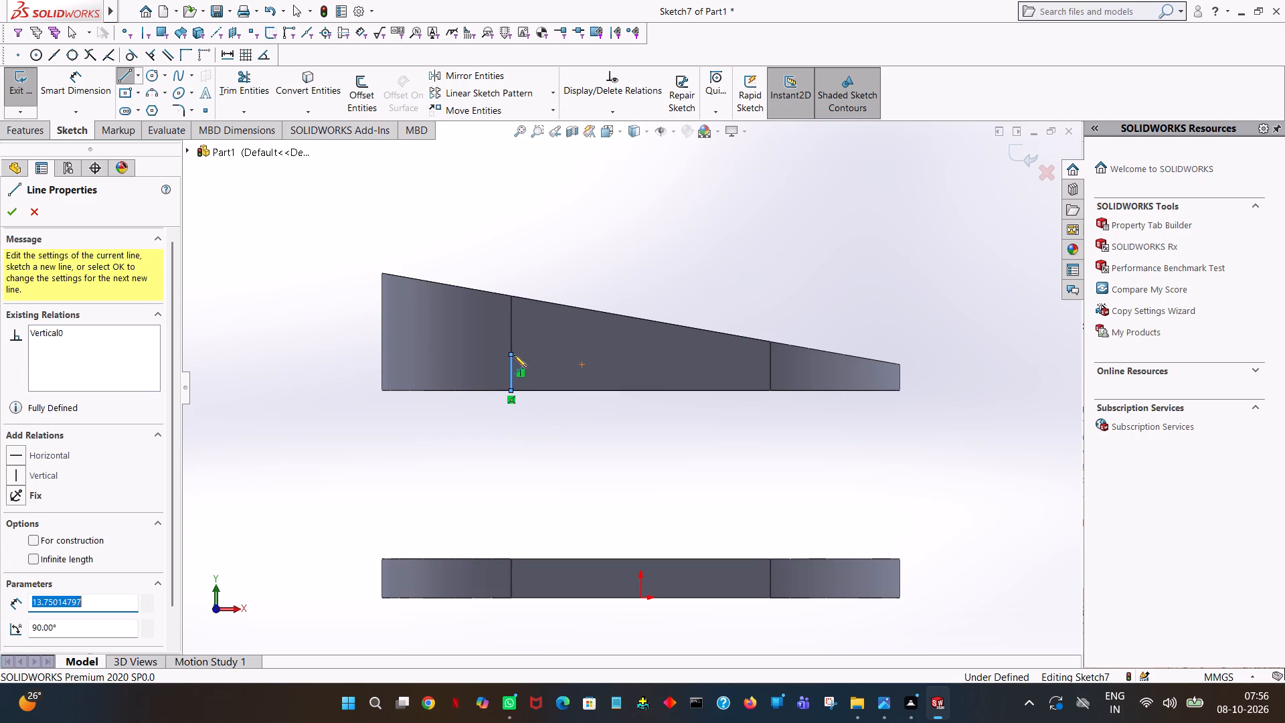
{"action": "key", "text": "1"}
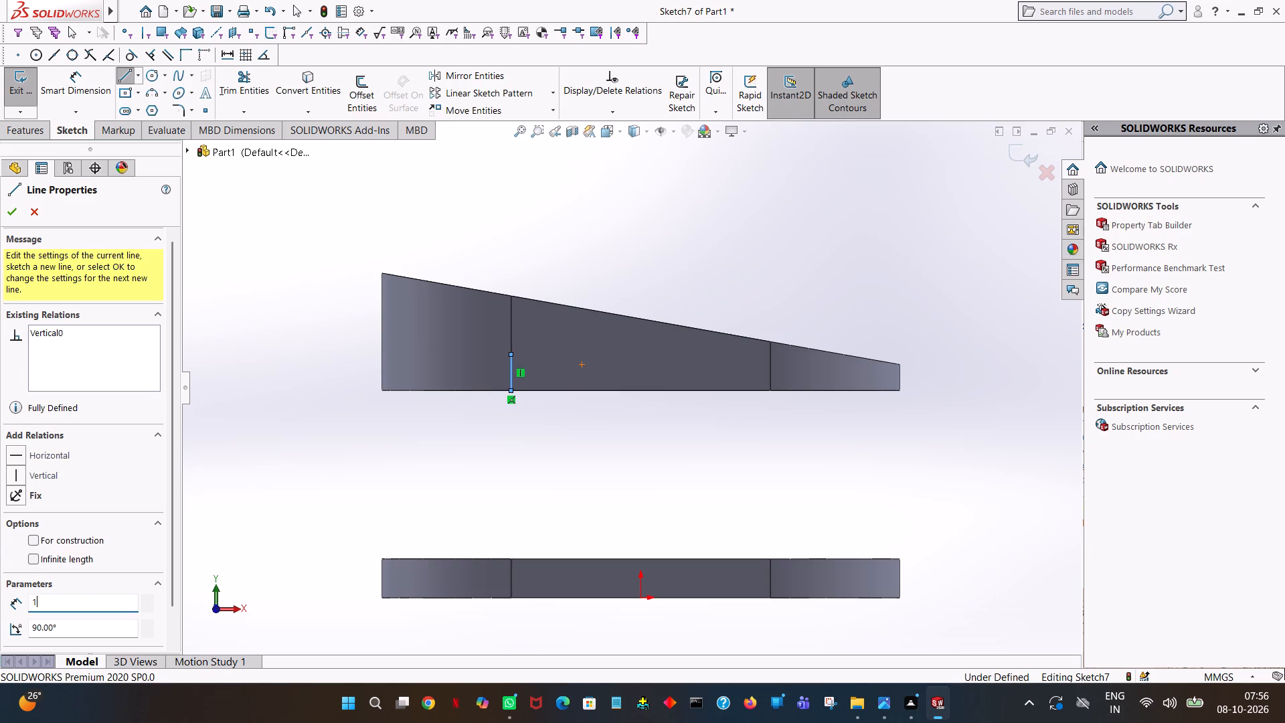
{"action": "key", "text": "0"}
{"action": "key", "text": "Return"}
{"action": "left_click", "coordinate": [568, 366]}
{"action": "type", "text": "25"}
{"action": "key", "text": "Return"}
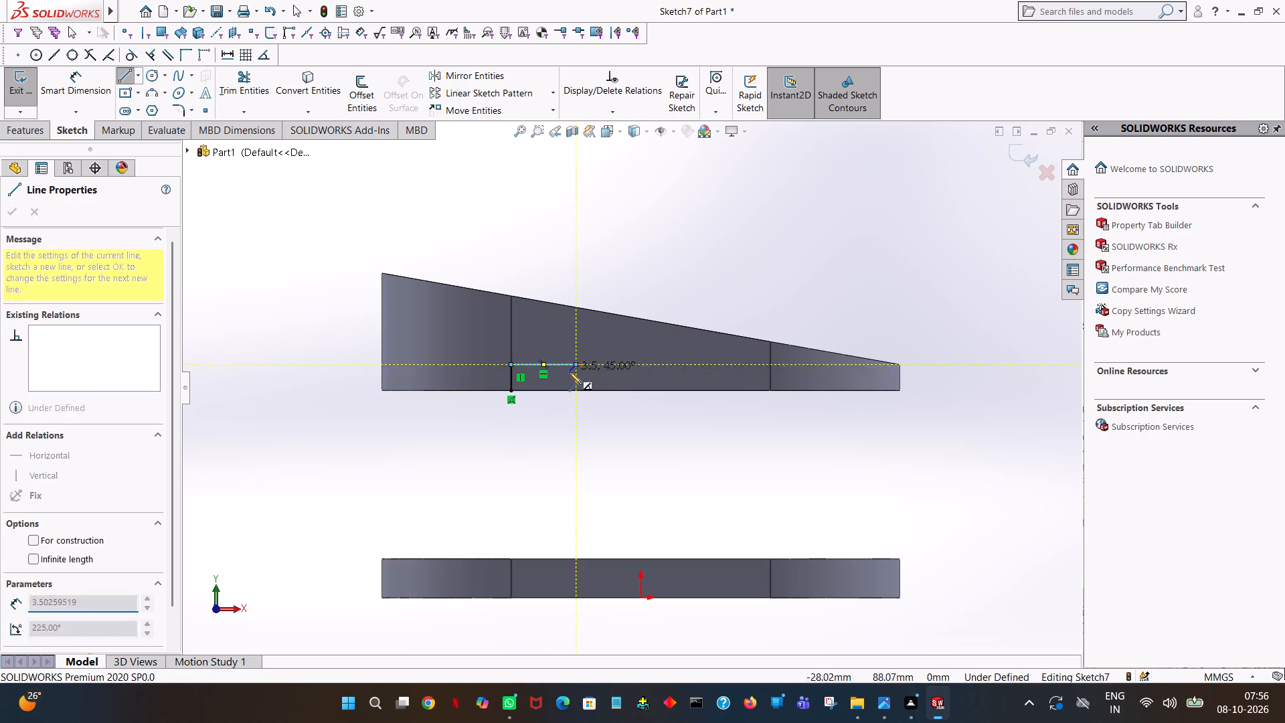
{"action": "left_click", "coordinate": [577, 391]}
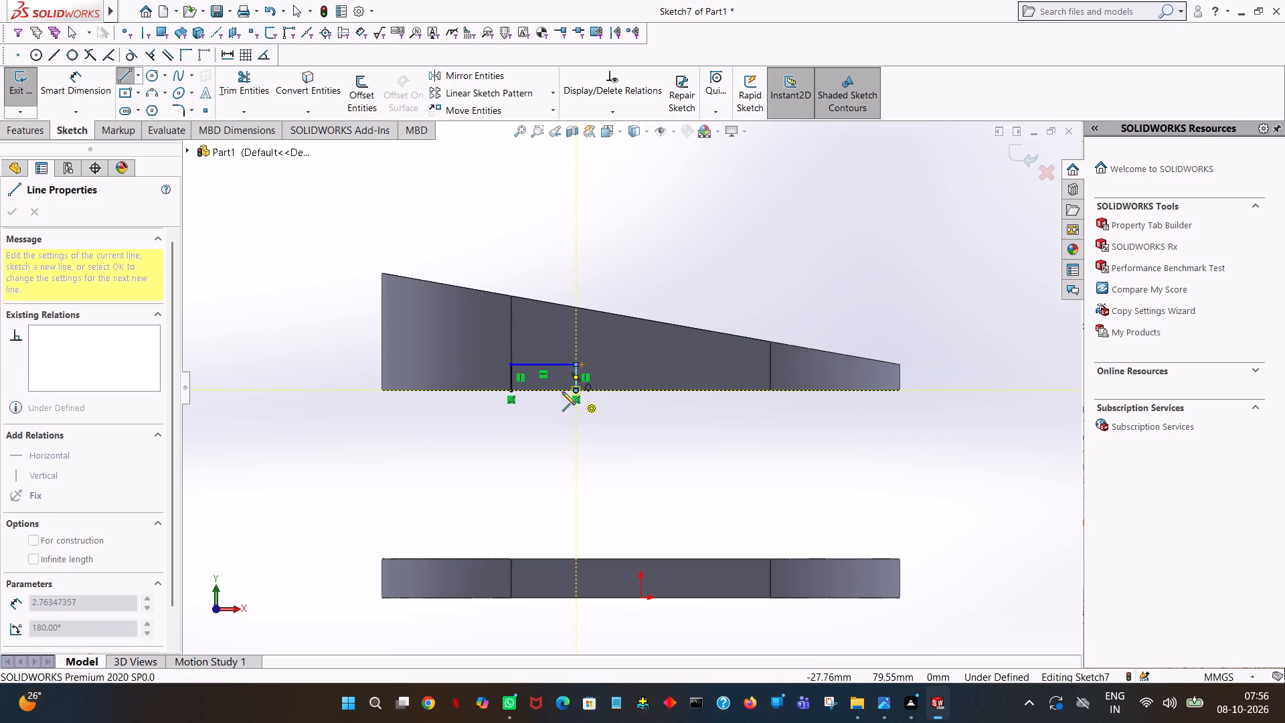
{"action": "left_click", "coordinate": [511, 392]}
{"action": "right_click", "coordinate": [511, 391]}
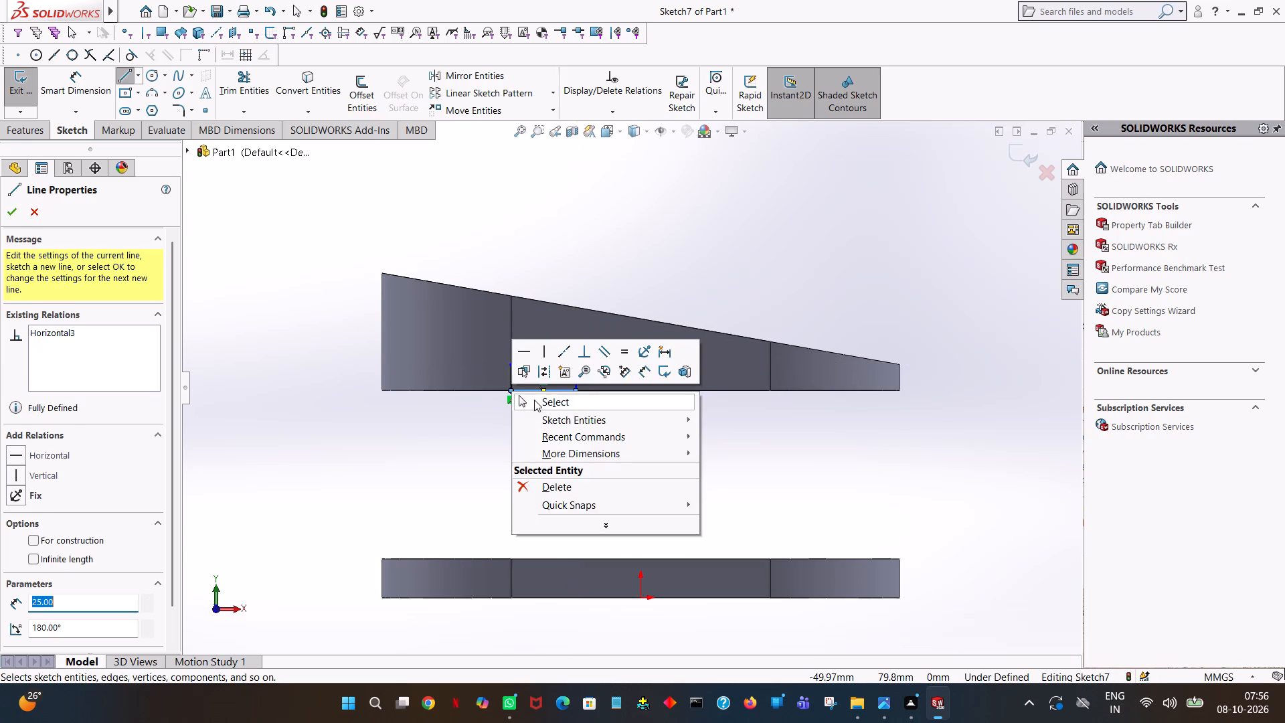
Extrude the 25 × 10 mm rectangle 20 mm Blind from the inner plate toward the ring wall, with Merge result on.
{"action": "left_click", "coordinate": [534, 400]}
{"action": "middle_click_drag", "start_coordinate": [640, 289], "coordinate": [624, 506]}
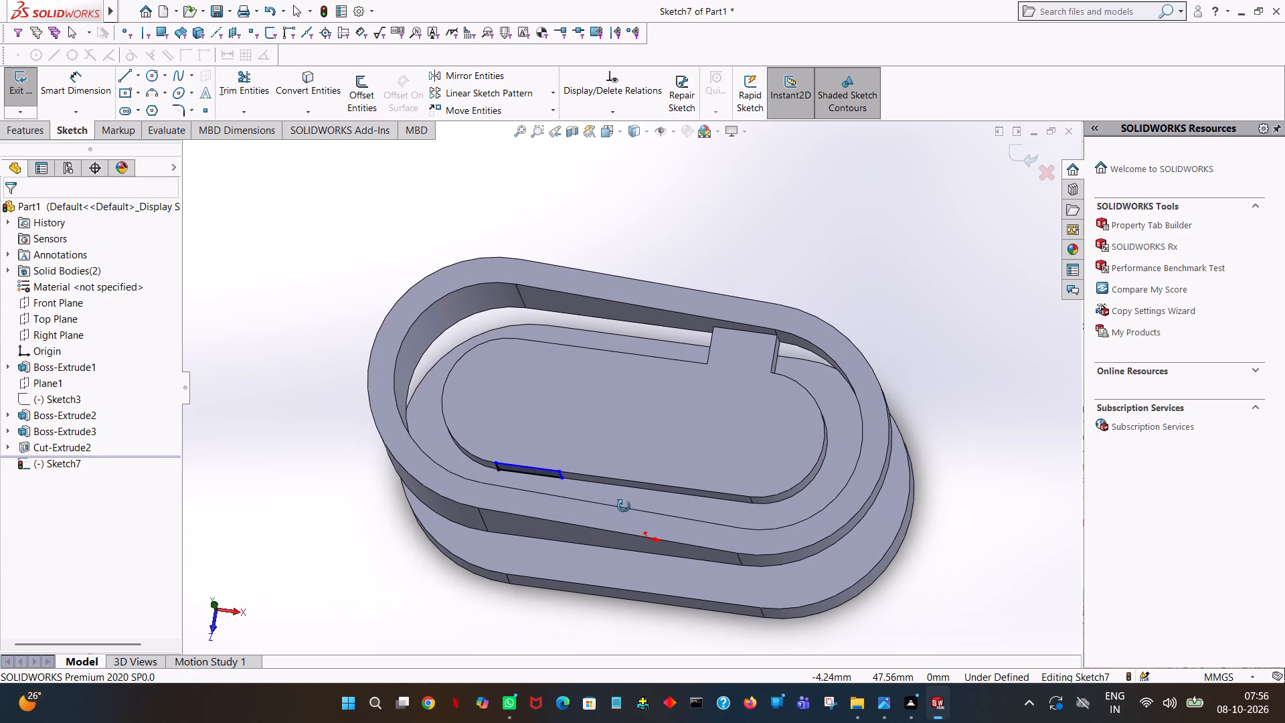
{"action": "middle_click_drag", "start_coordinate": [624, 506], "coordinate": [624, 543]}
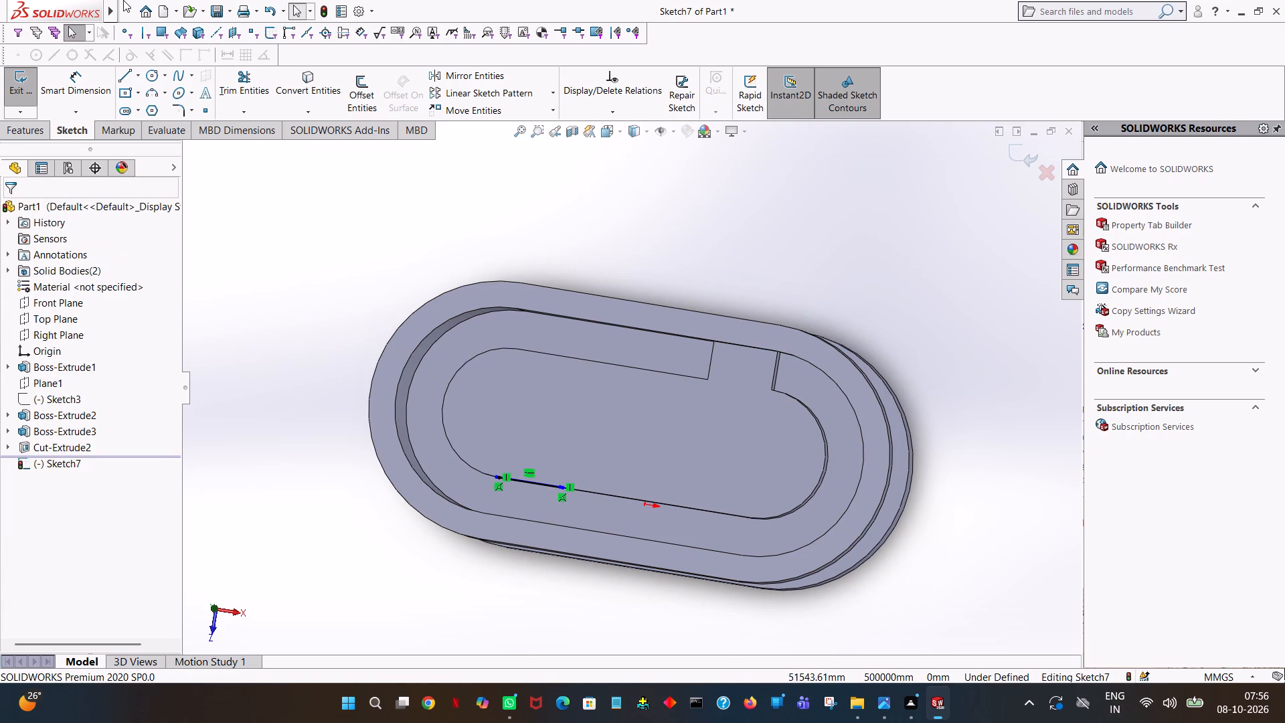
{"action": "left_click", "coordinate": [23, 125]}
{"action": "left_click", "coordinate": [26, 101]}
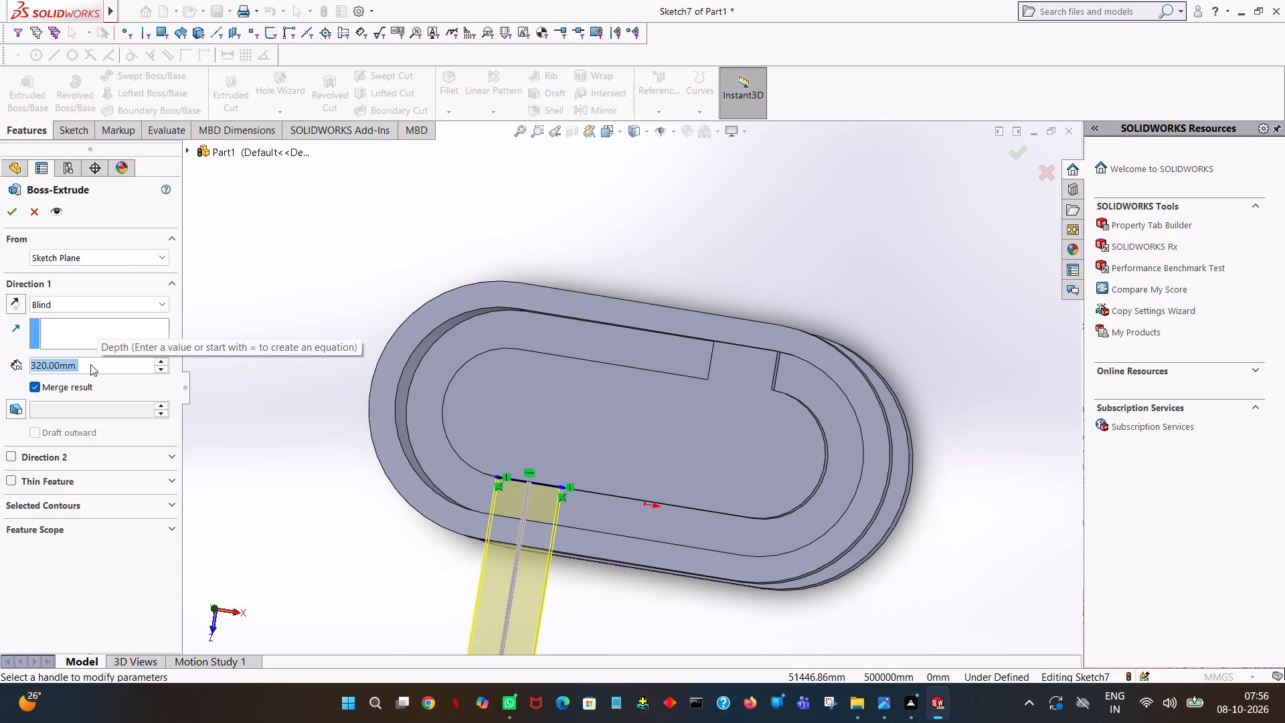
{"action": "type", "text": "10"}
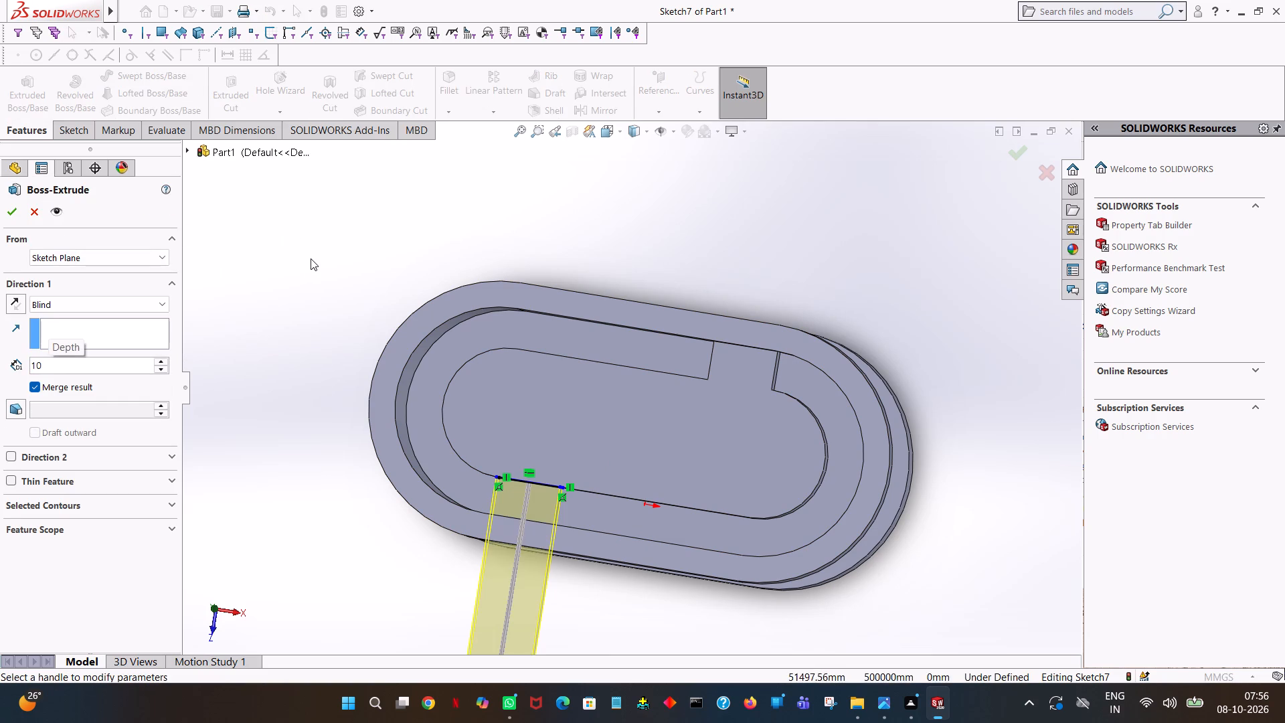
{"action": "left_click", "coordinate": [311, 258]}
{"action": "left_click", "coordinate": [163, 362]}
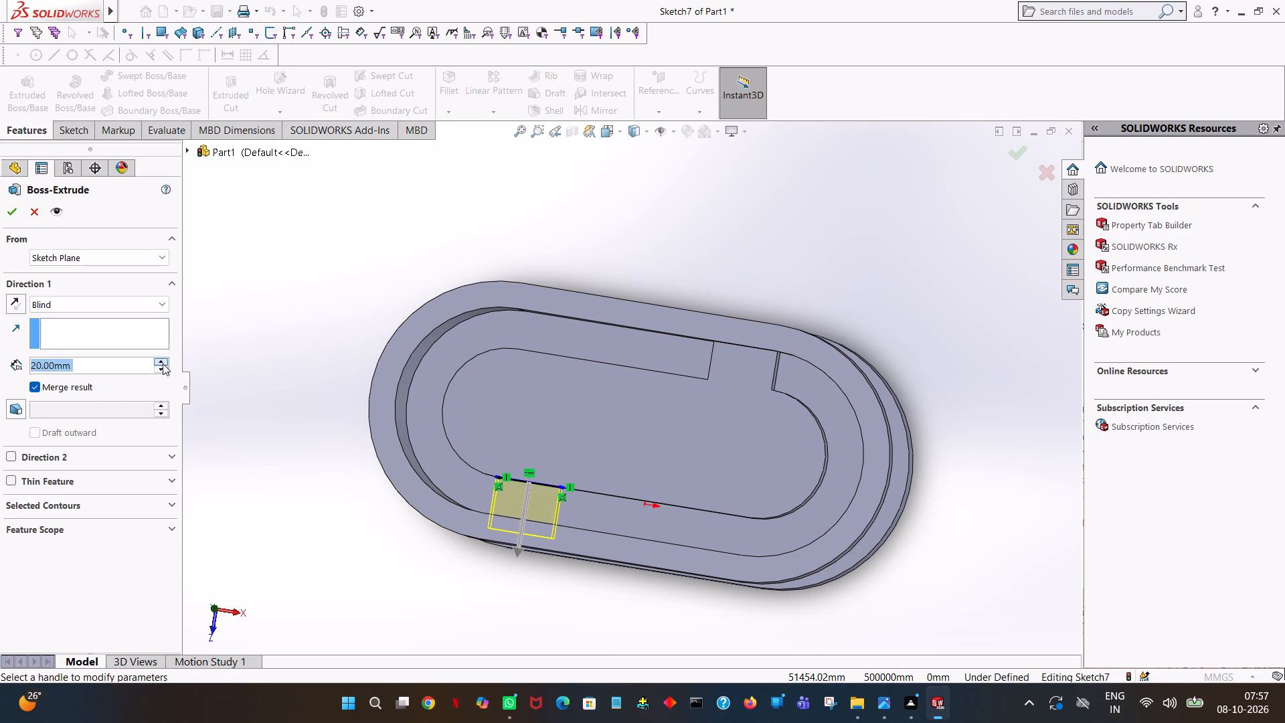
{"action": "middle_click_drag", "start_coordinate": [192, 324], "coordinate": [193, 343]}
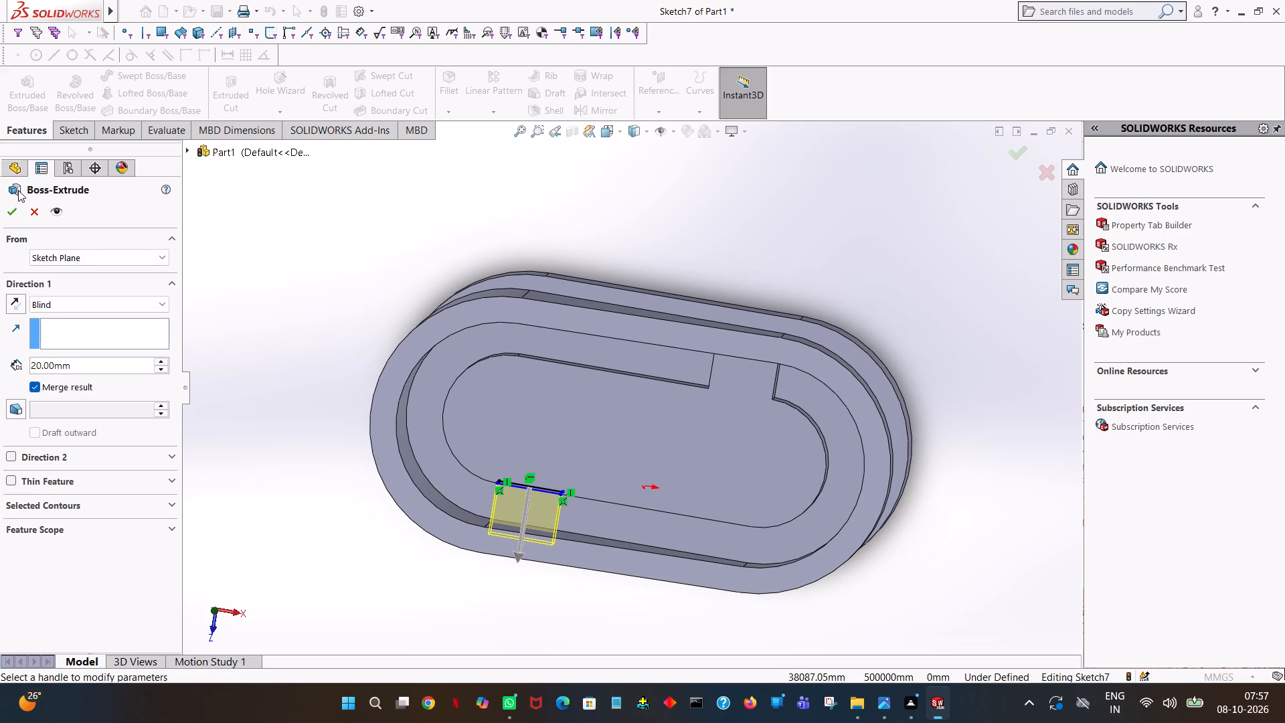
{"action": "left_click", "coordinate": [17, 208]}
{"action": "left_click", "coordinate": [584, 216]}
Start an Extruded Boss sketch on the base plate's straight side face, on the same side as the new tab, viewed face-on.
{"action": "middle_click_drag", "start_coordinate": [588, 220], "coordinate": [591, 208]}
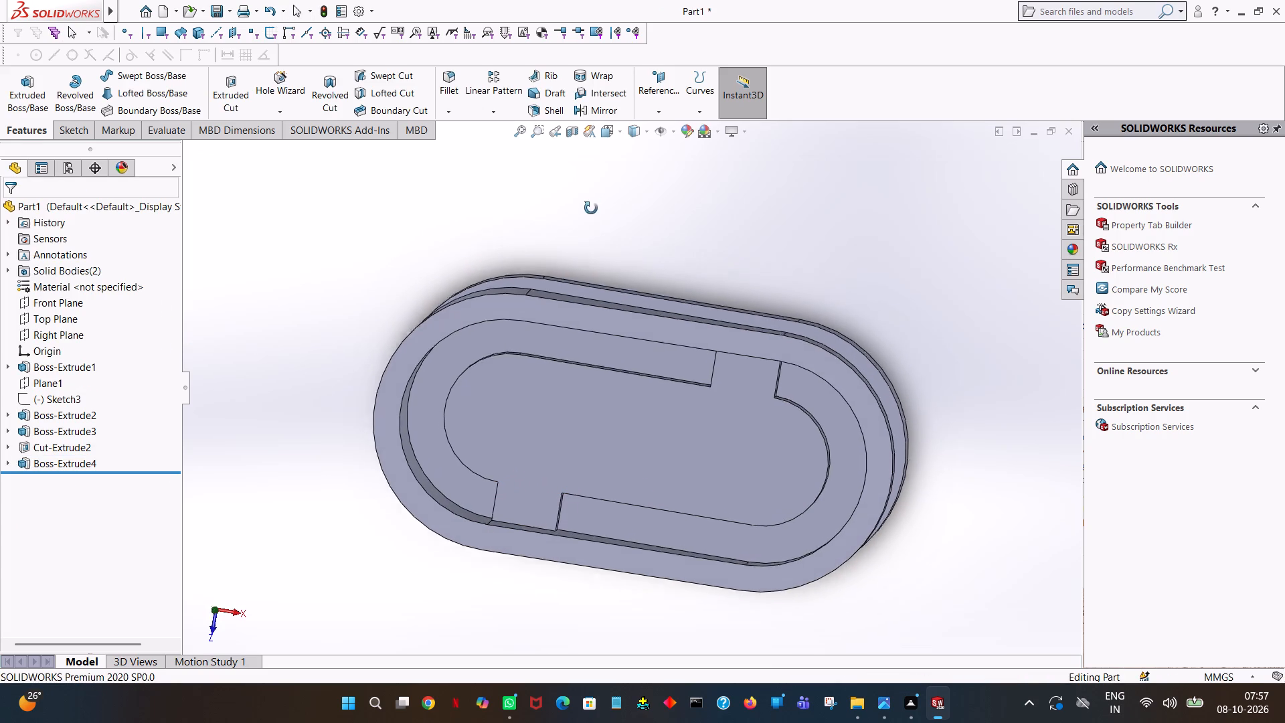
{"action": "middle_click_drag", "start_coordinate": [591, 208], "coordinate": [689, 94]}
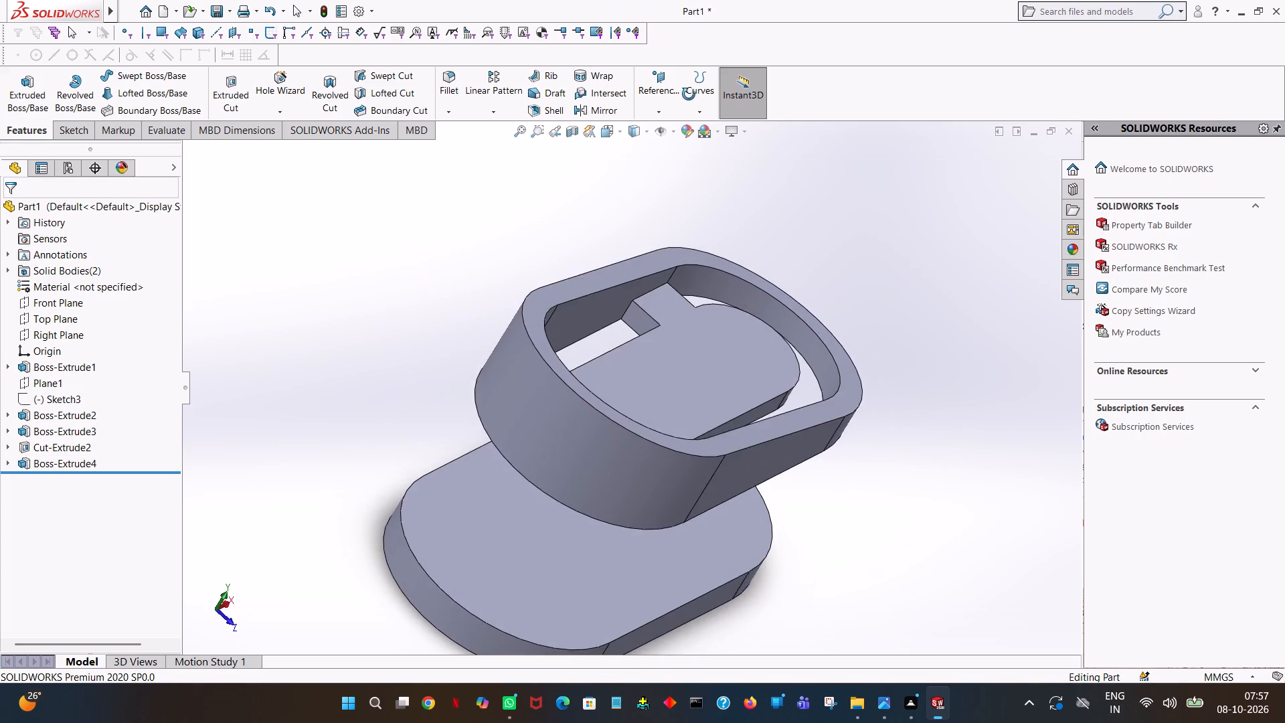
{"action": "middle_click_drag", "start_coordinate": [689, 94], "coordinate": [607, 173]}
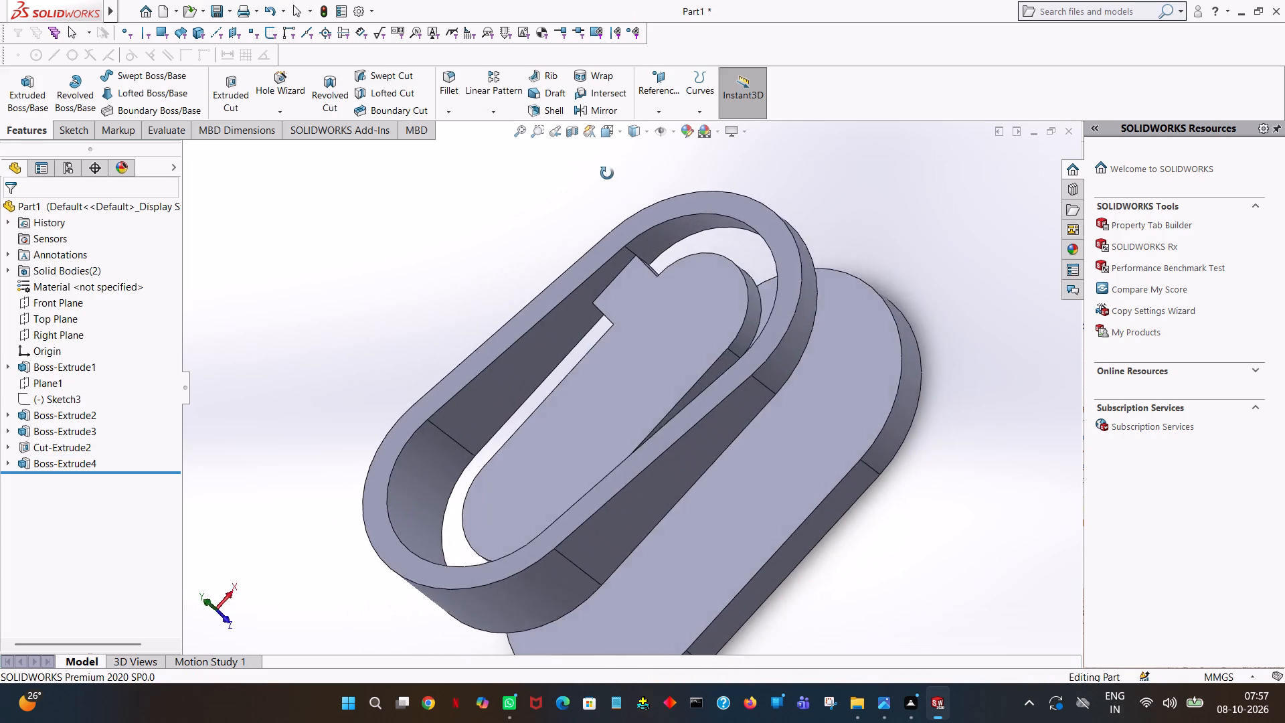
{"action": "middle_click_drag", "start_coordinate": [607, 173], "coordinate": [612, 244]}
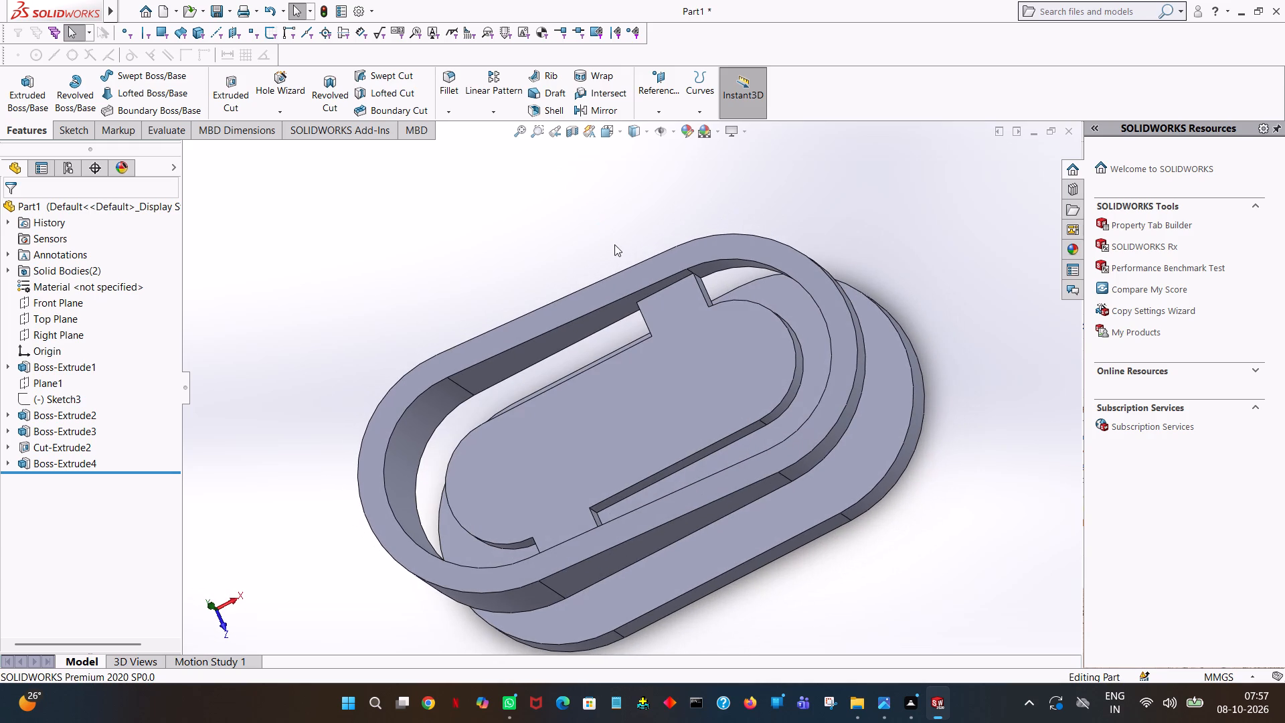
{"action": "middle_click_drag", "start_coordinate": [864, 343], "coordinate": [849, 110]}
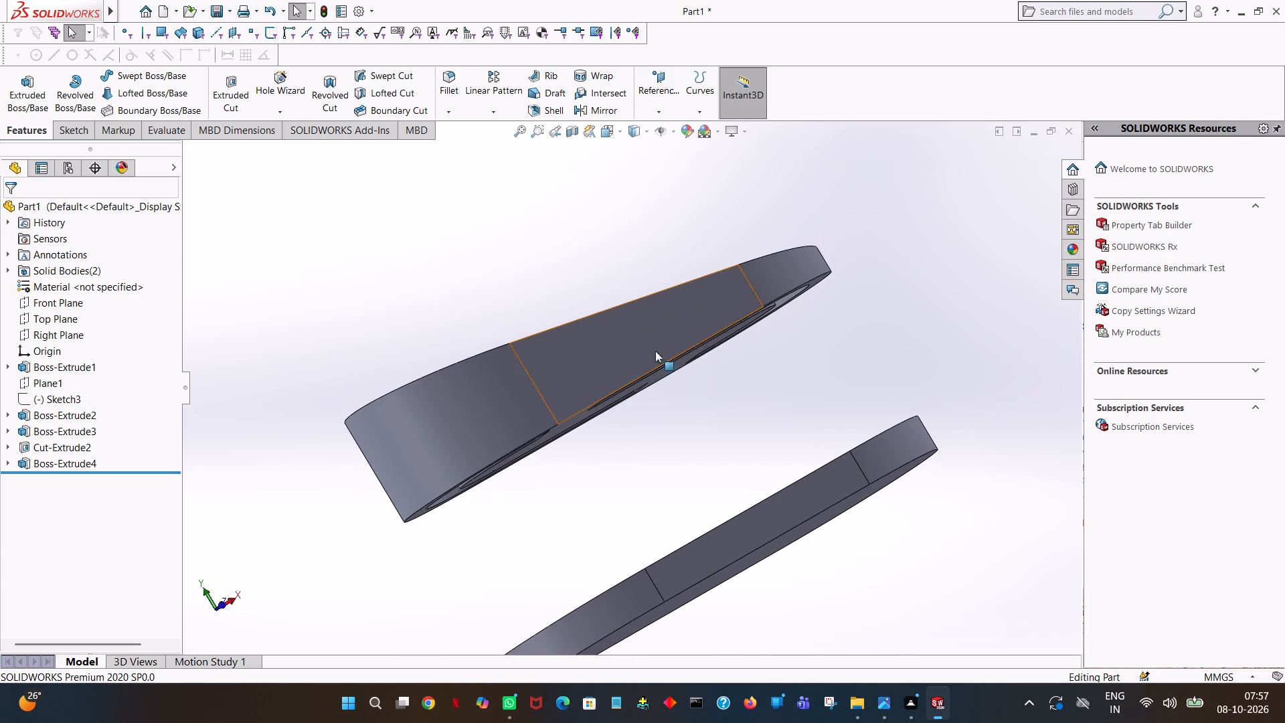
{"action": "left_click", "coordinate": [12, 72]}
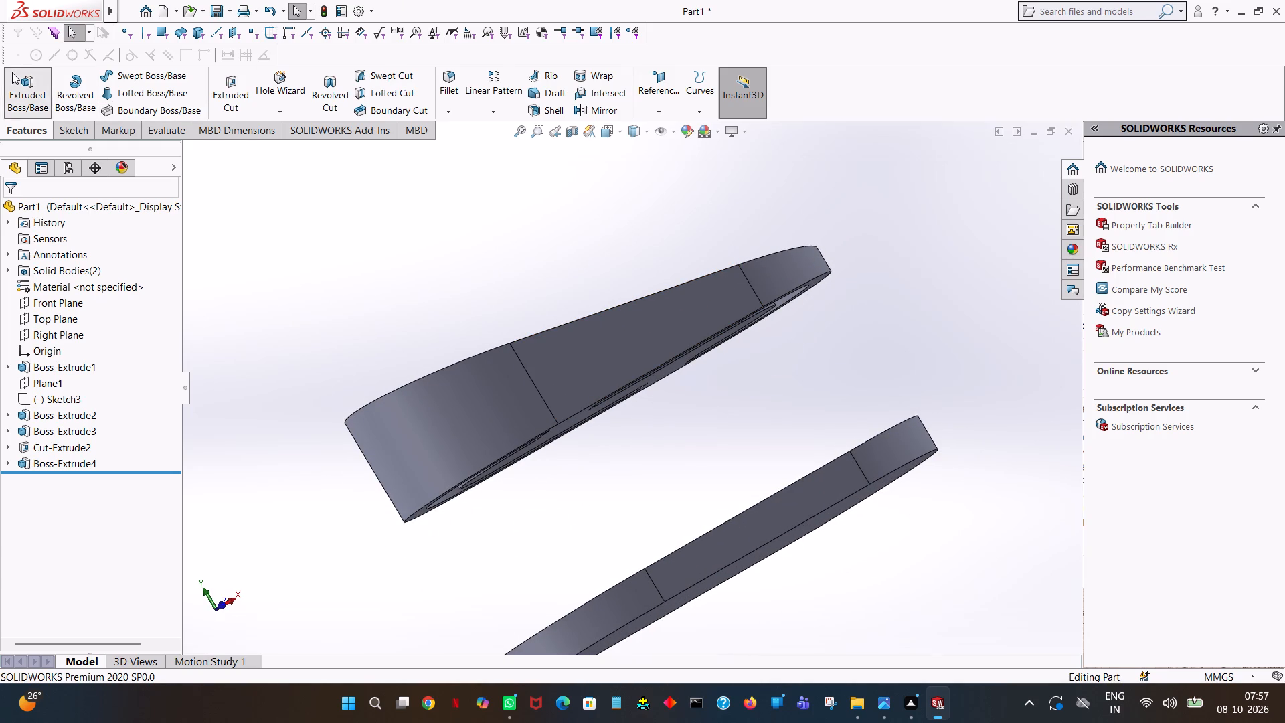
{"action": "left_click", "coordinate": [727, 526]}
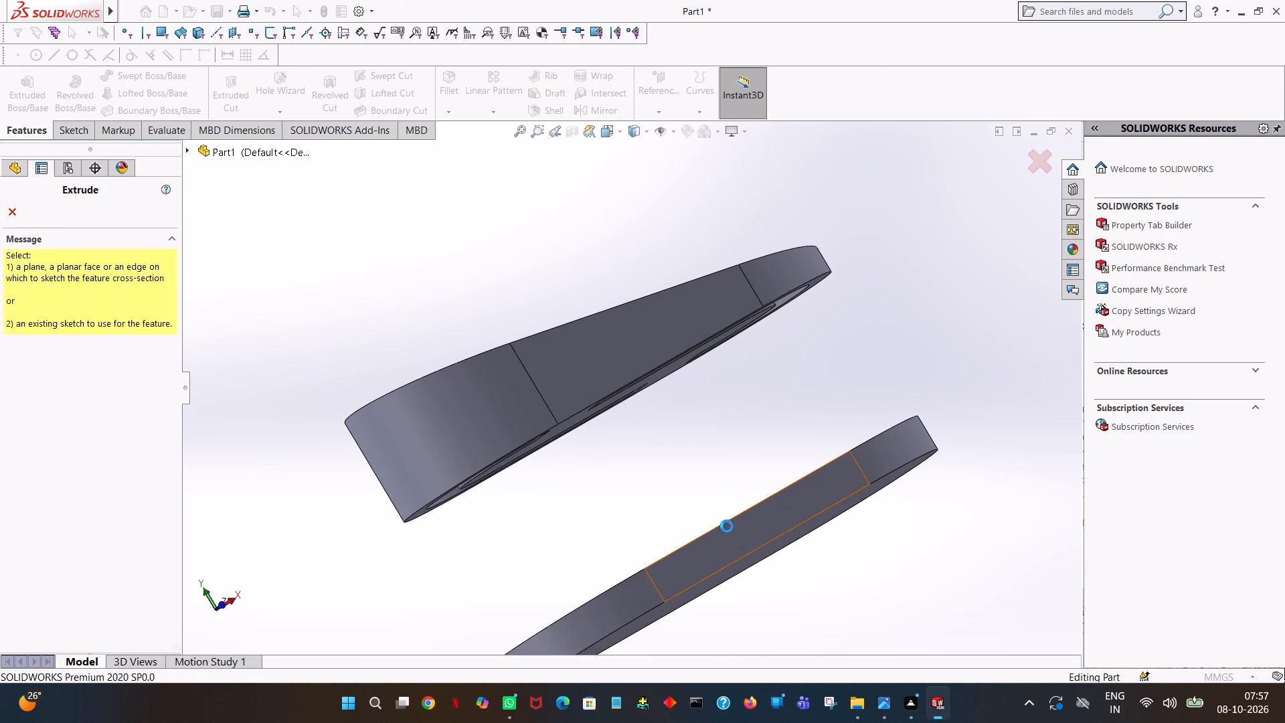
{"action": "key", "text": "space"}
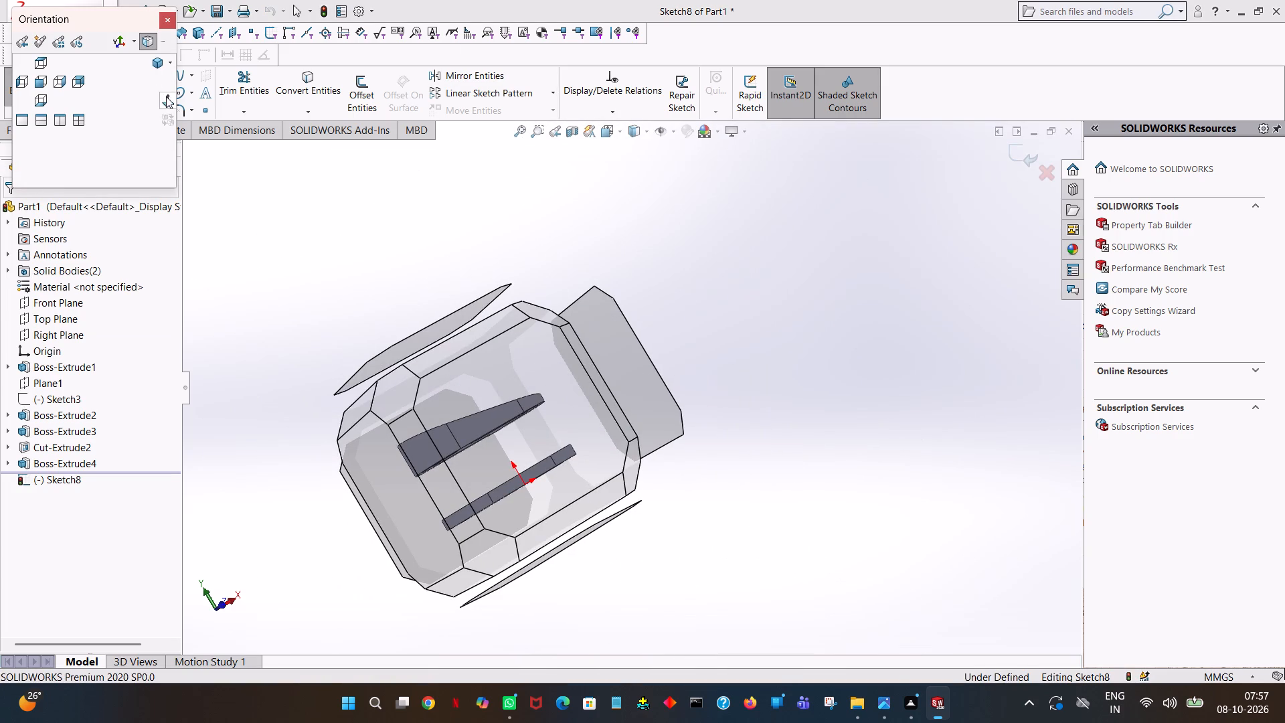
{"action": "left_click", "coordinate": [166, 97]}
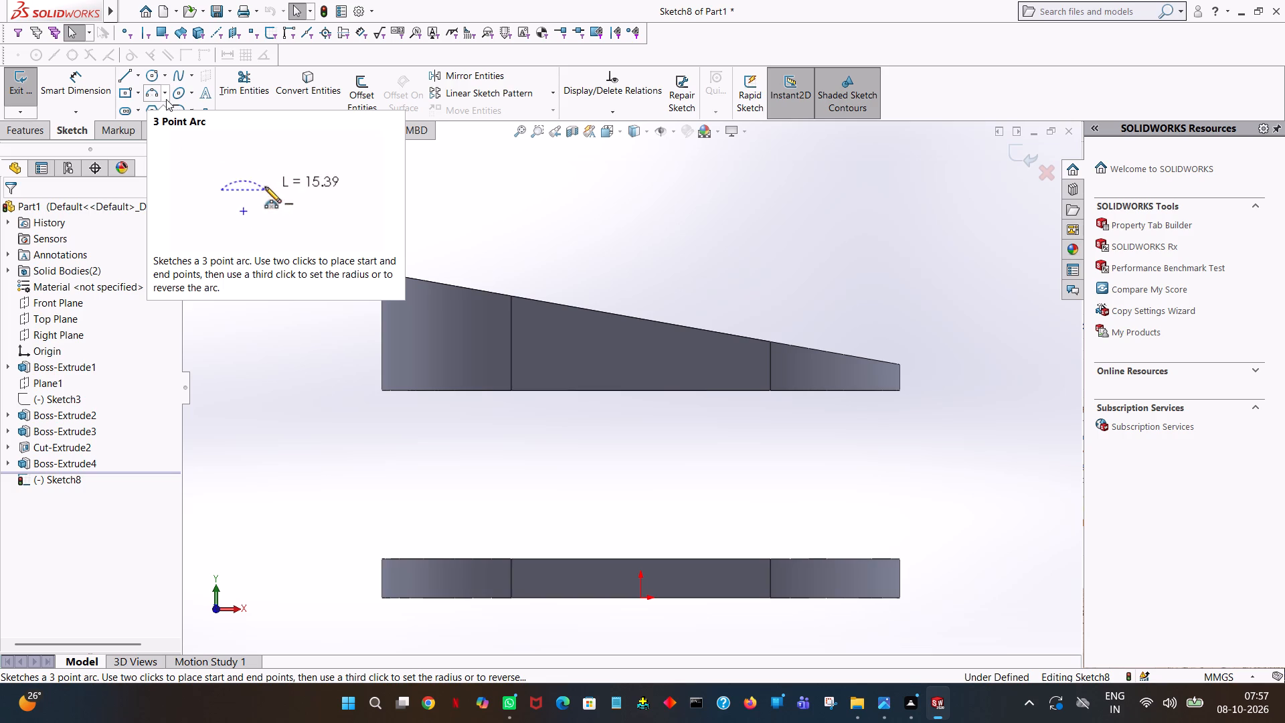
Sketch a 50 mm line along the base's upper edge from its midpoint toward the ring's shorter end, with a vertical line about 5.7 mm up from its end.
{"action": "left_click", "coordinate": [122, 78]}
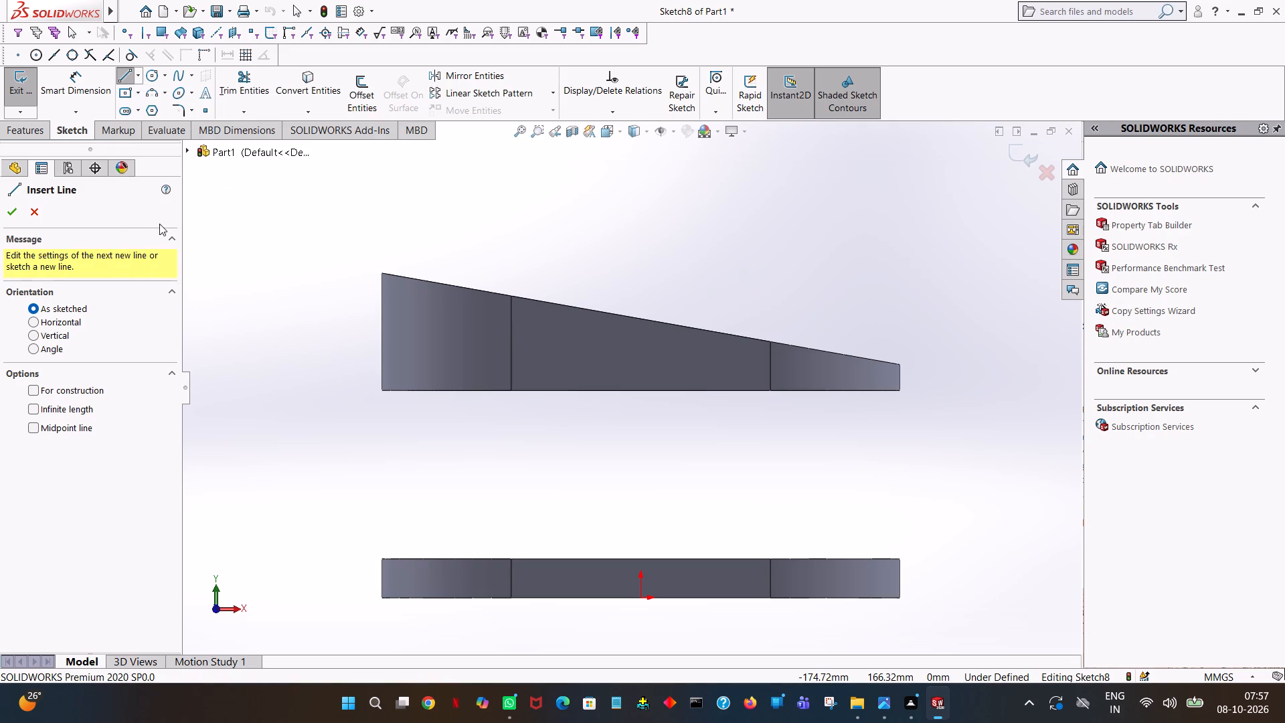
{"action": "left_click", "coordinate": [640, 559]}
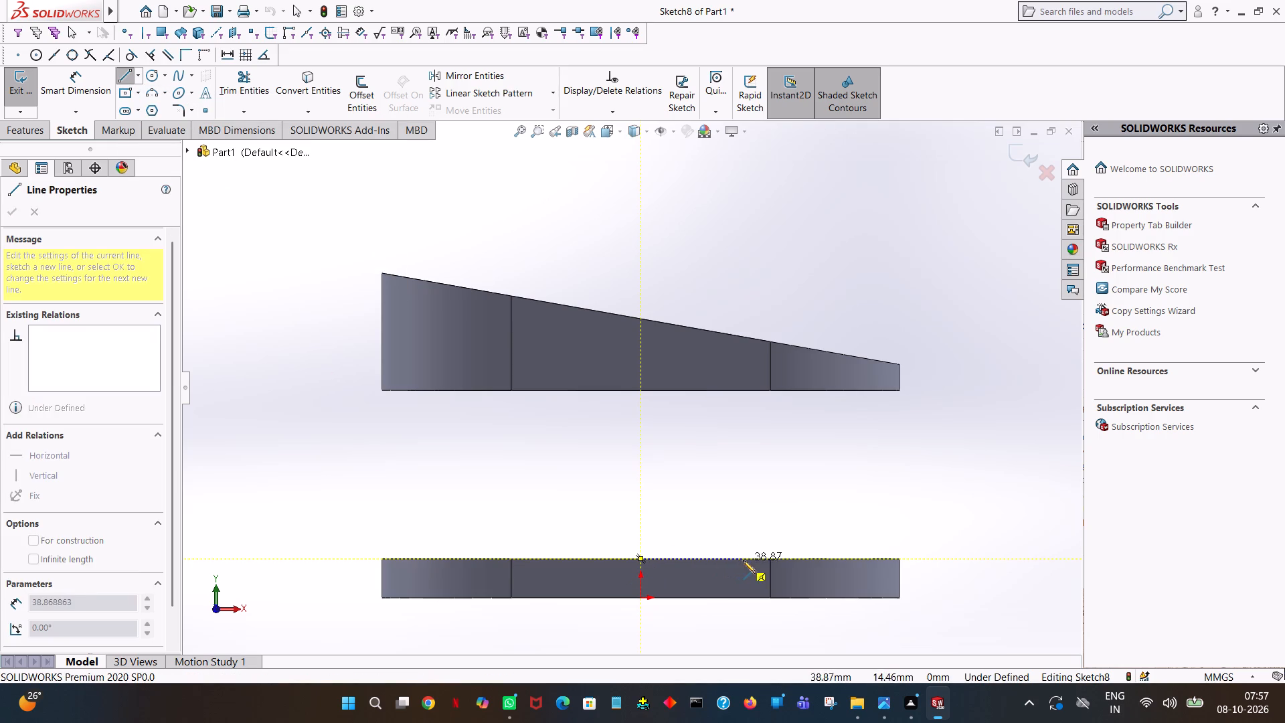
{"action": "left_click", "coordinate": [747, 558]}
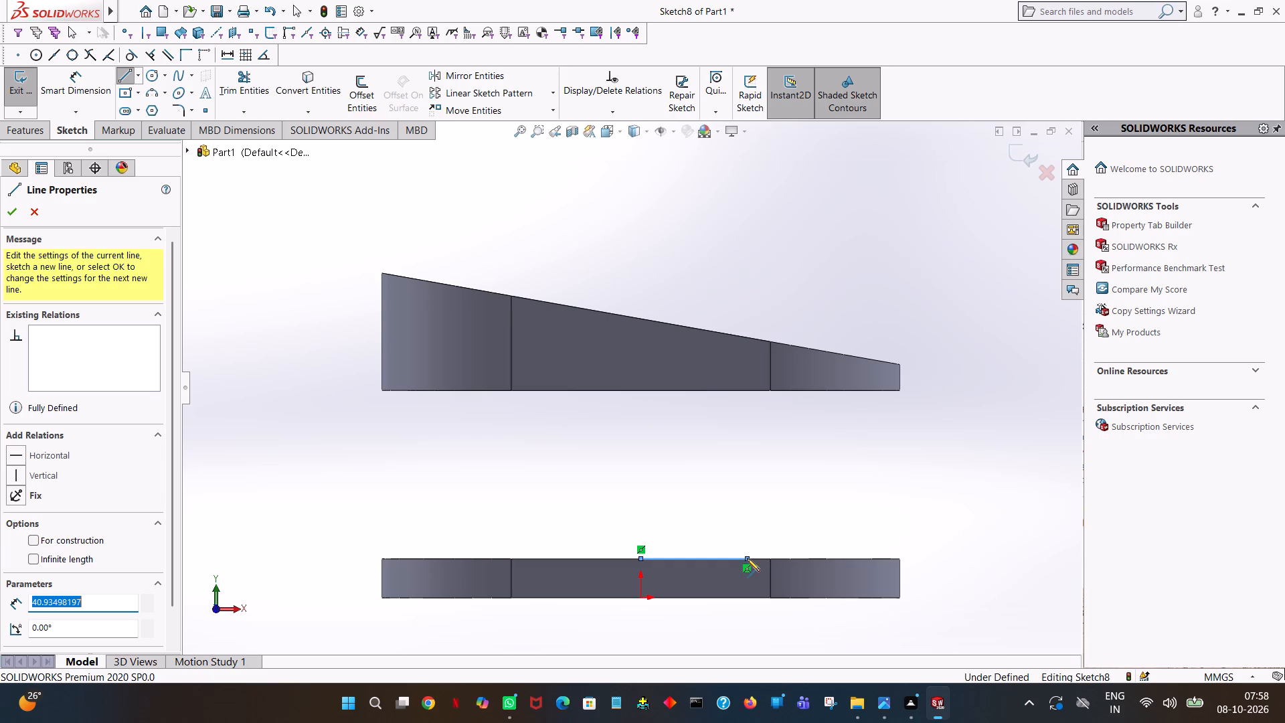
{"action": "type", "text": "50"}
{"action": "key", "text": "Return"}
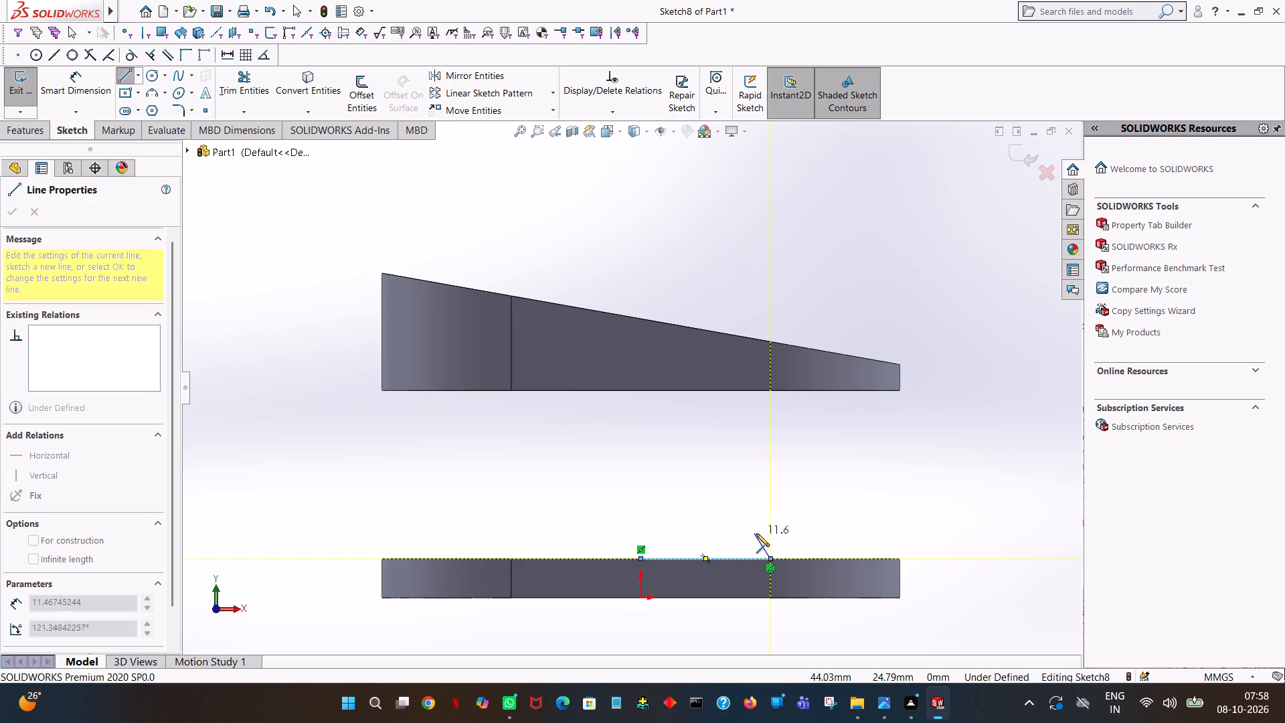
{"action": "left_click", "coordinate": [771, 544]}
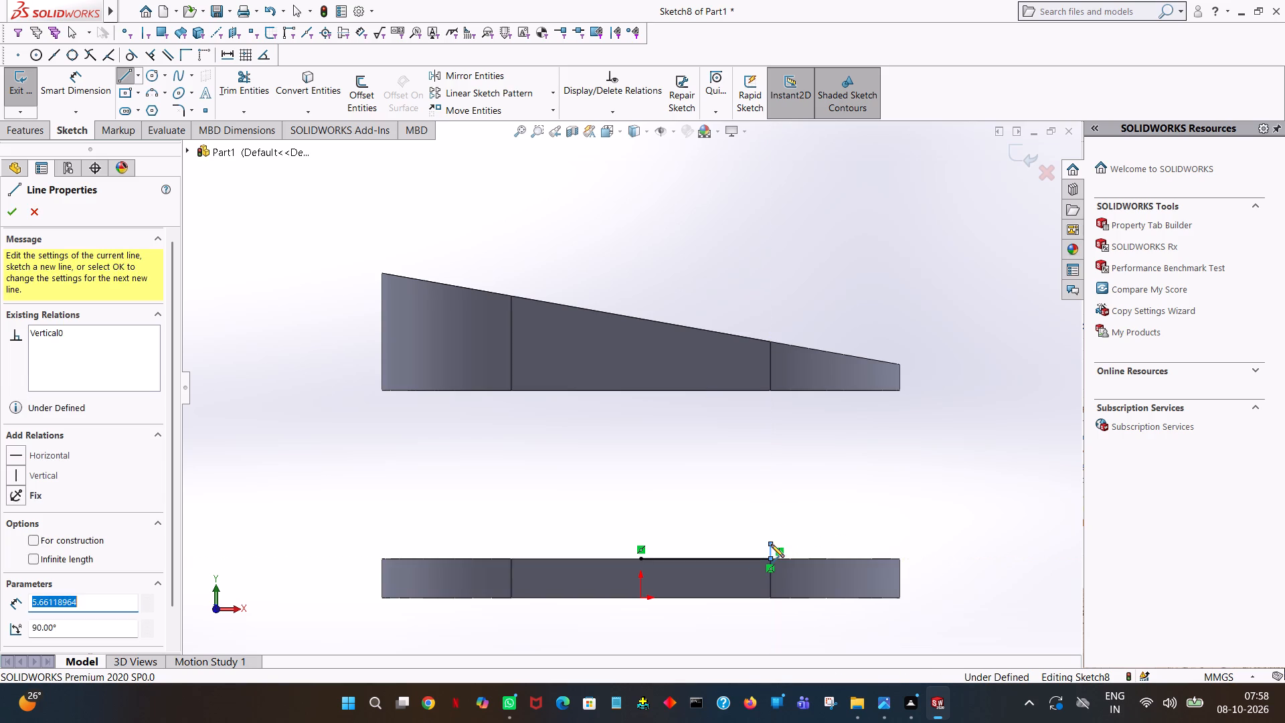
{"action": "right_click", "coordinate": [771, 544]}
{"action": "left_click", "coordinate": [791, 550]}
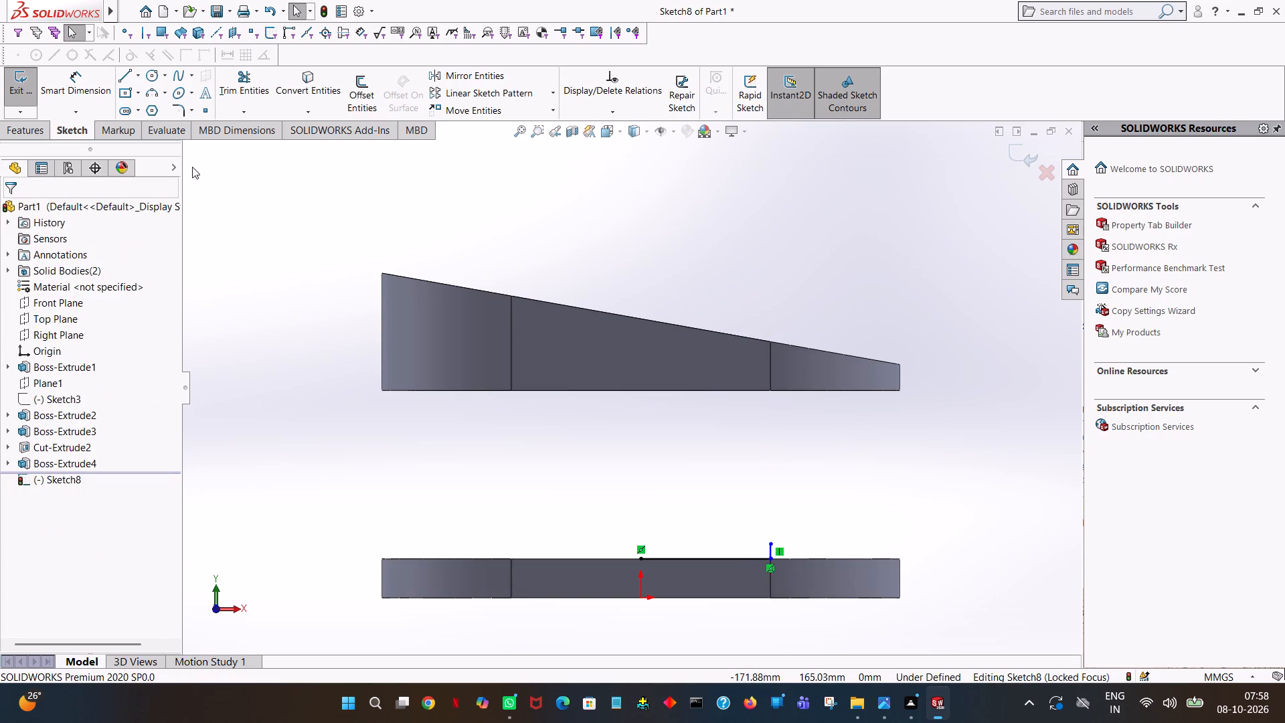
Sketch a 75 mm line from the same midpoint toward the shorter end, with a vertical line about 5.7 mm up from its end.
{"action": "left_click", "coordinate": [118, 72]}
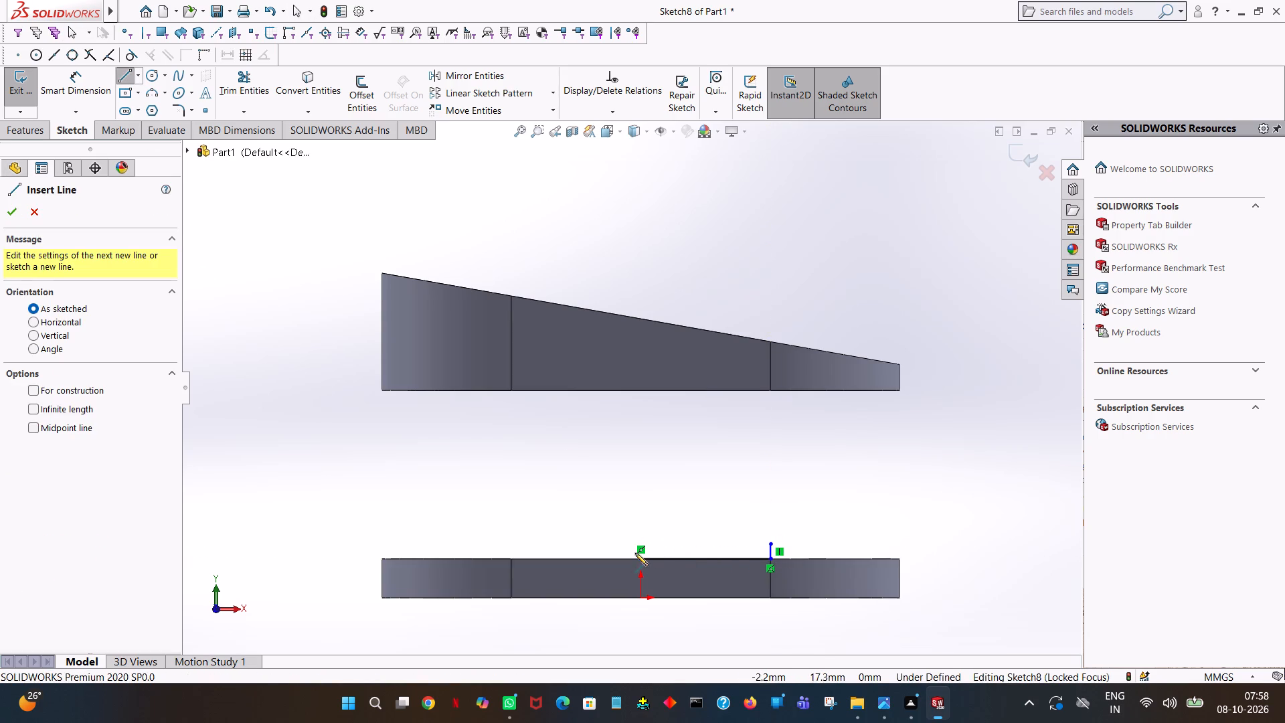
{"action": "left_click", "coordinate": [639, 559]}
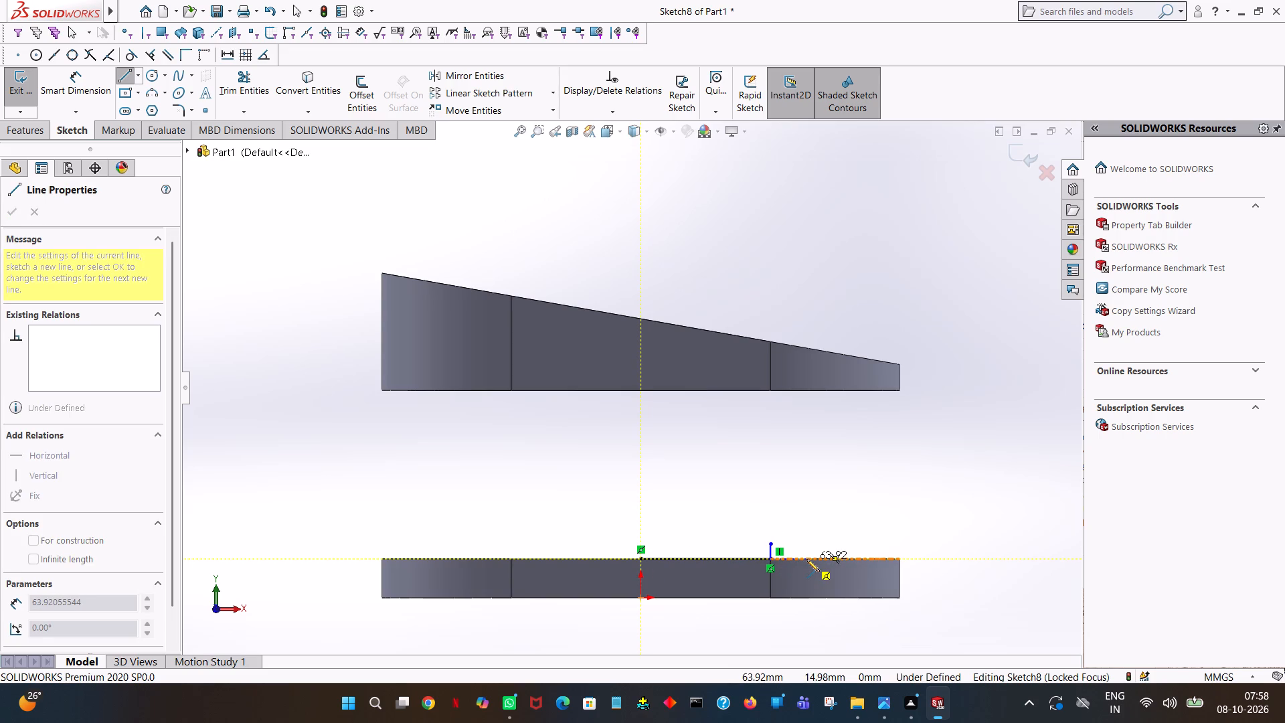
{"action": "left_click", "coordinate": [806, 559]}
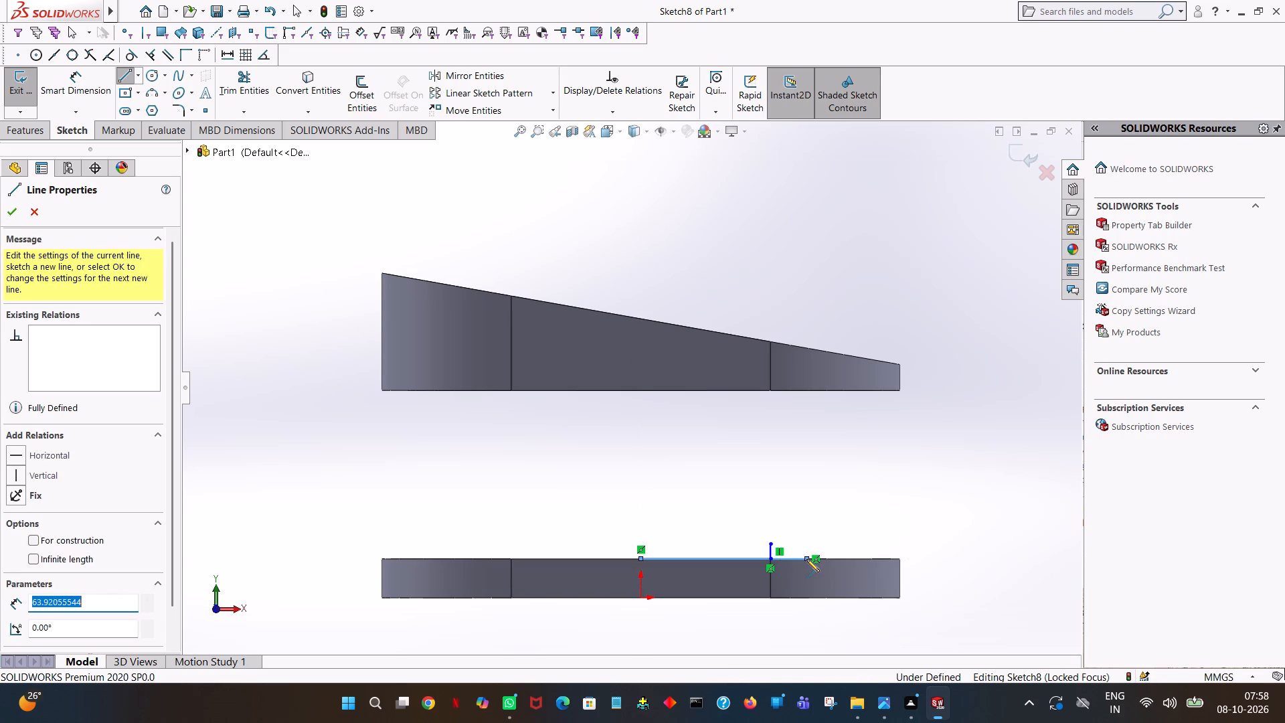
{"action": "type", "text": "75"}
{"action": "key", "text": "Return"}
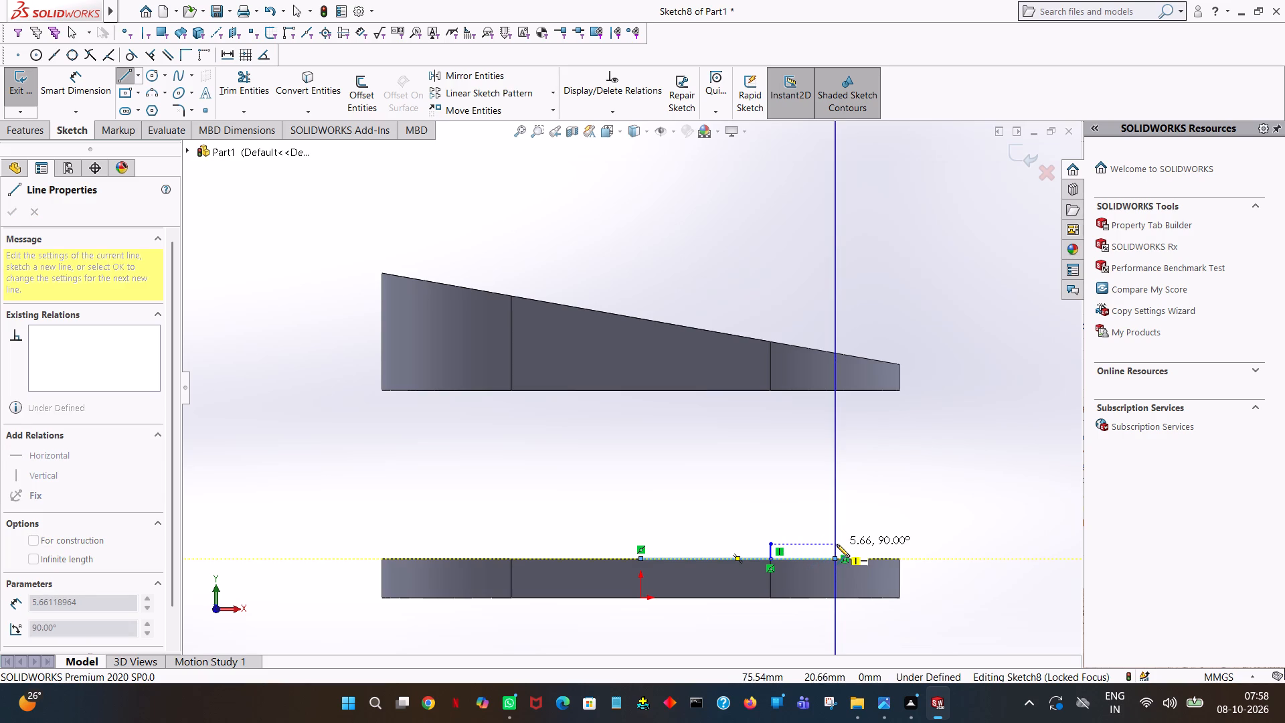
{"action": "left_click", "coordinate": [835, 544]}
{"action": "right_click", "coordinate": [835, 544]}
{"action": "left_click", "coordinate": [853, 549]}
{"action": "left_click", "coordinate": [864, 442]}
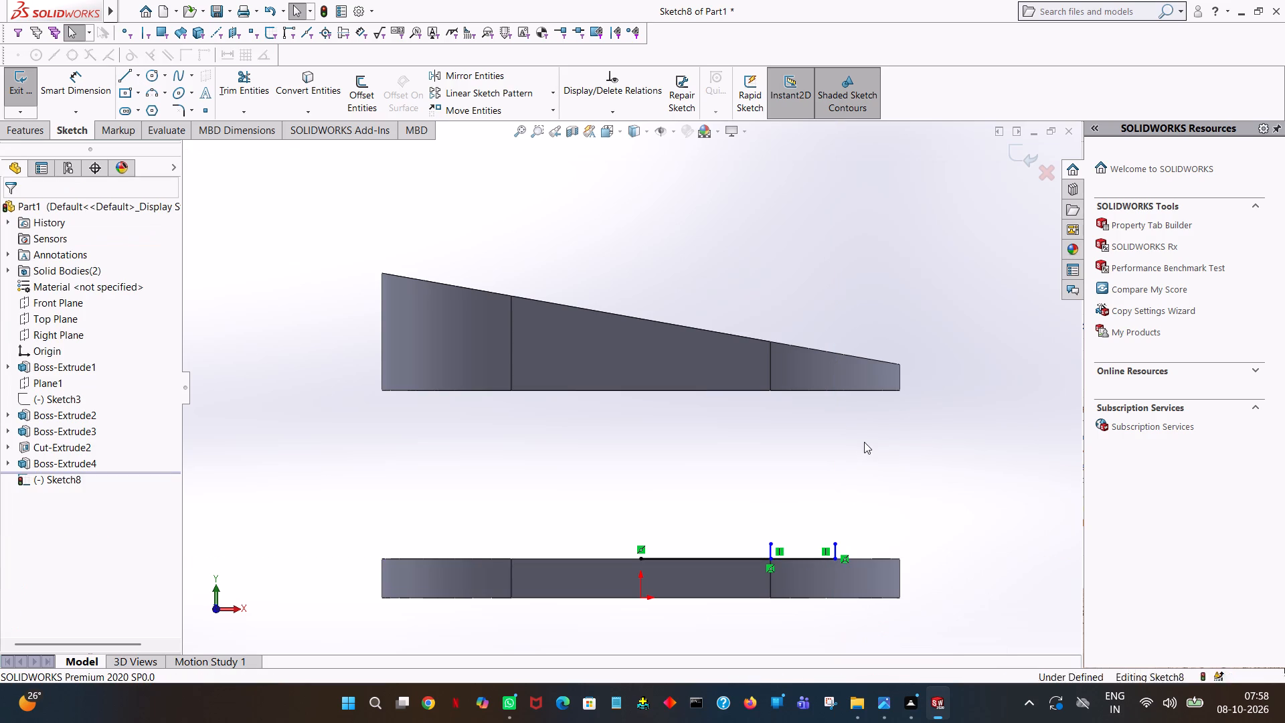
Sketch a 50 mm line from the midpoint toward the ring's taller end, with a vertical line about 8.5 mm up from its end.
{"action": "left_click", "coordinate": [123, 79]}
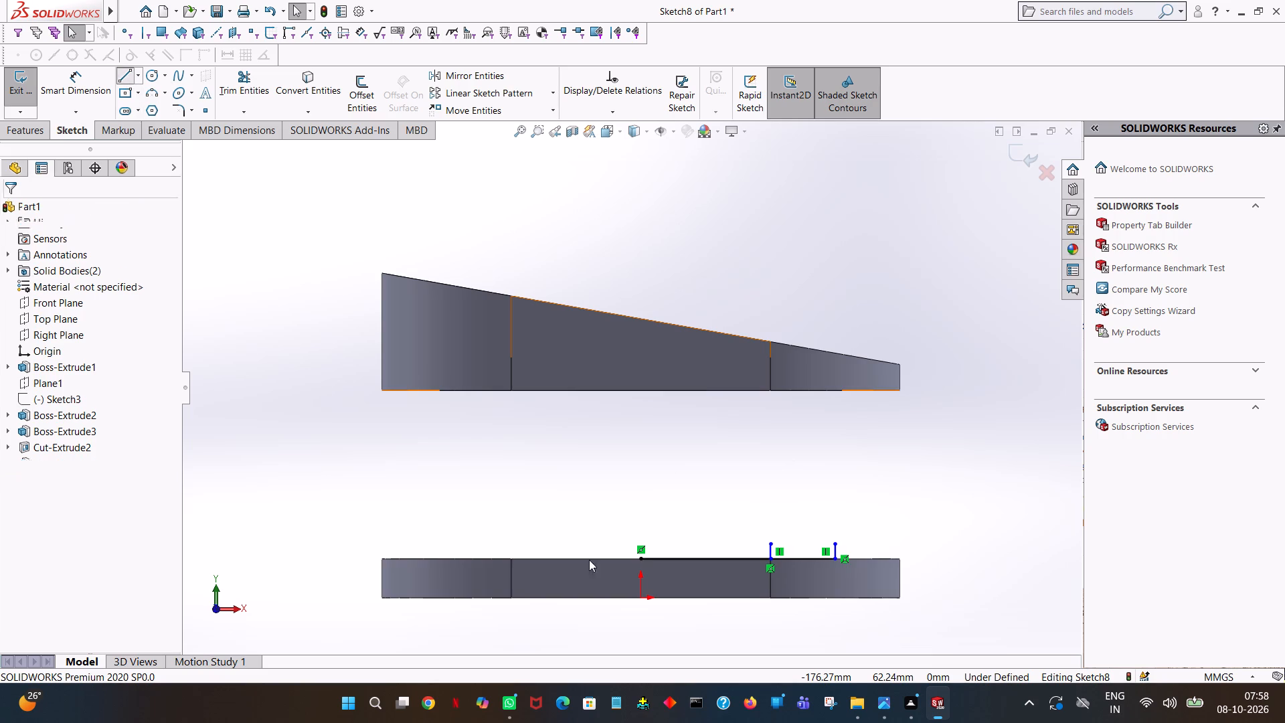
{"action": "left_click", "coordinate": [638, 555]}
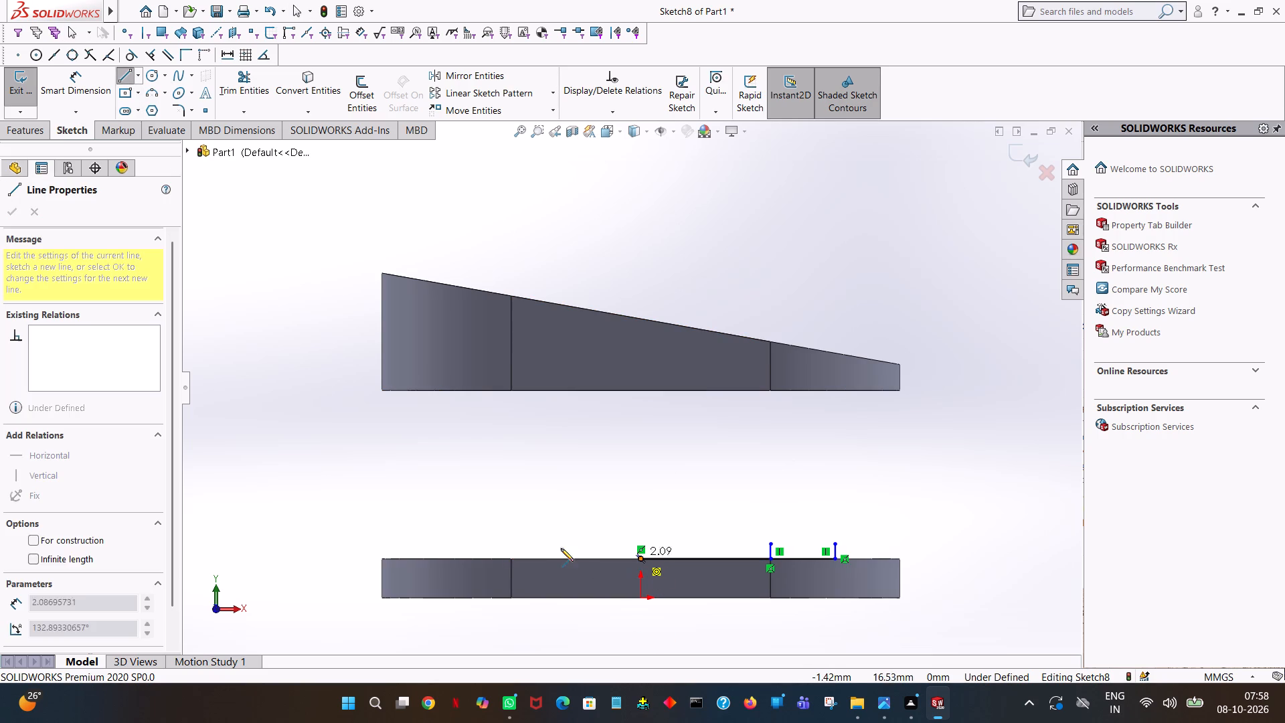
{"action": "left_click", "coordinate": [479, 560]}
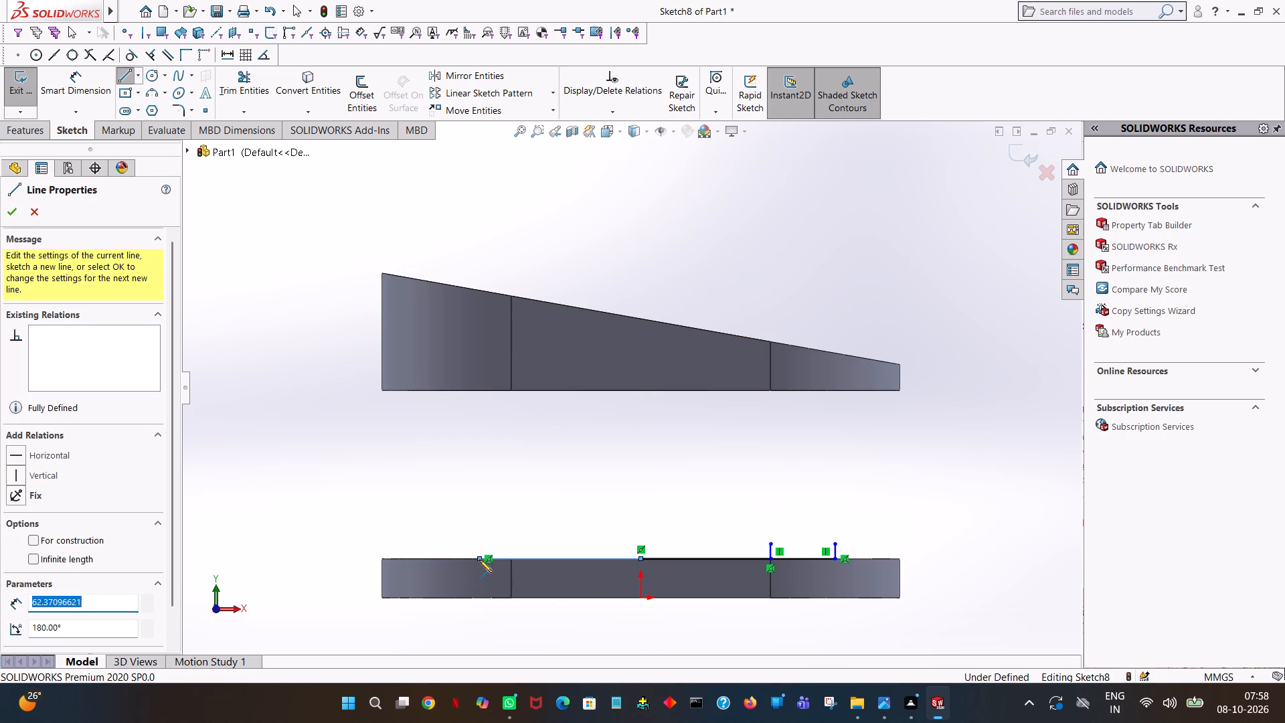
{"action": "type", "text": "50"}
{"action": "key", "text": "Return"}
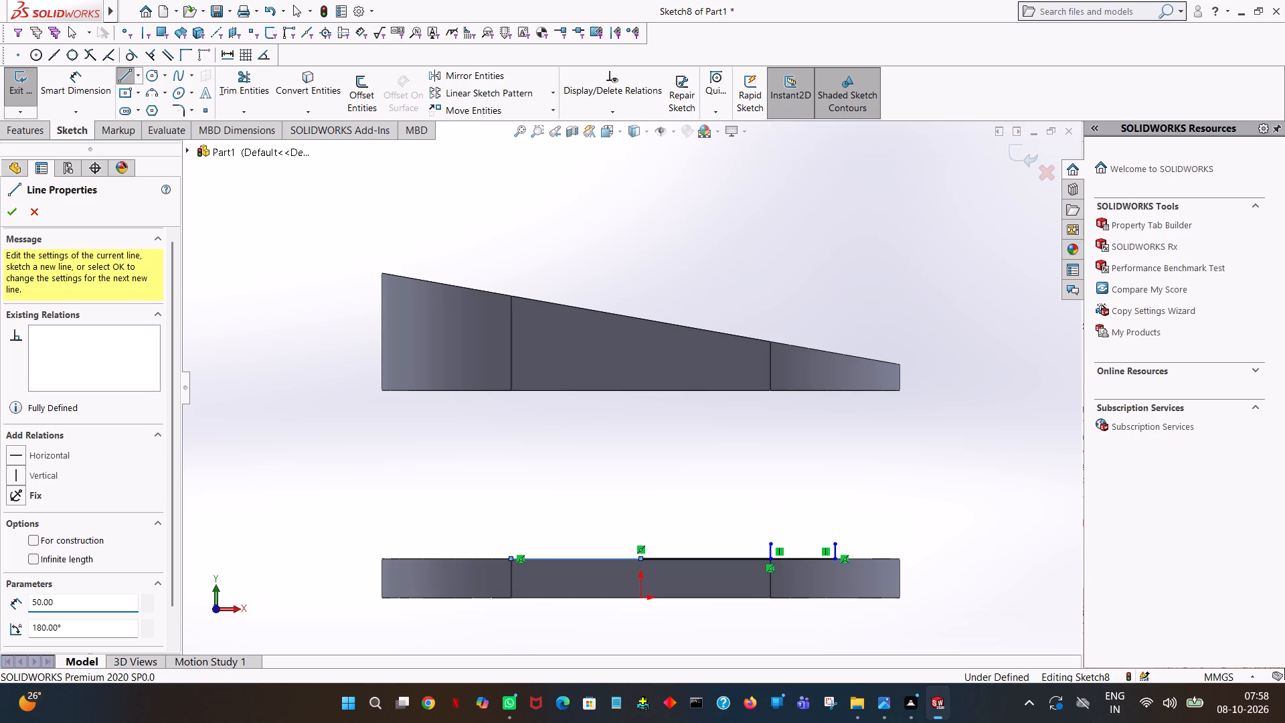
{"action": "right_click", "coordinate": [487, 513]}
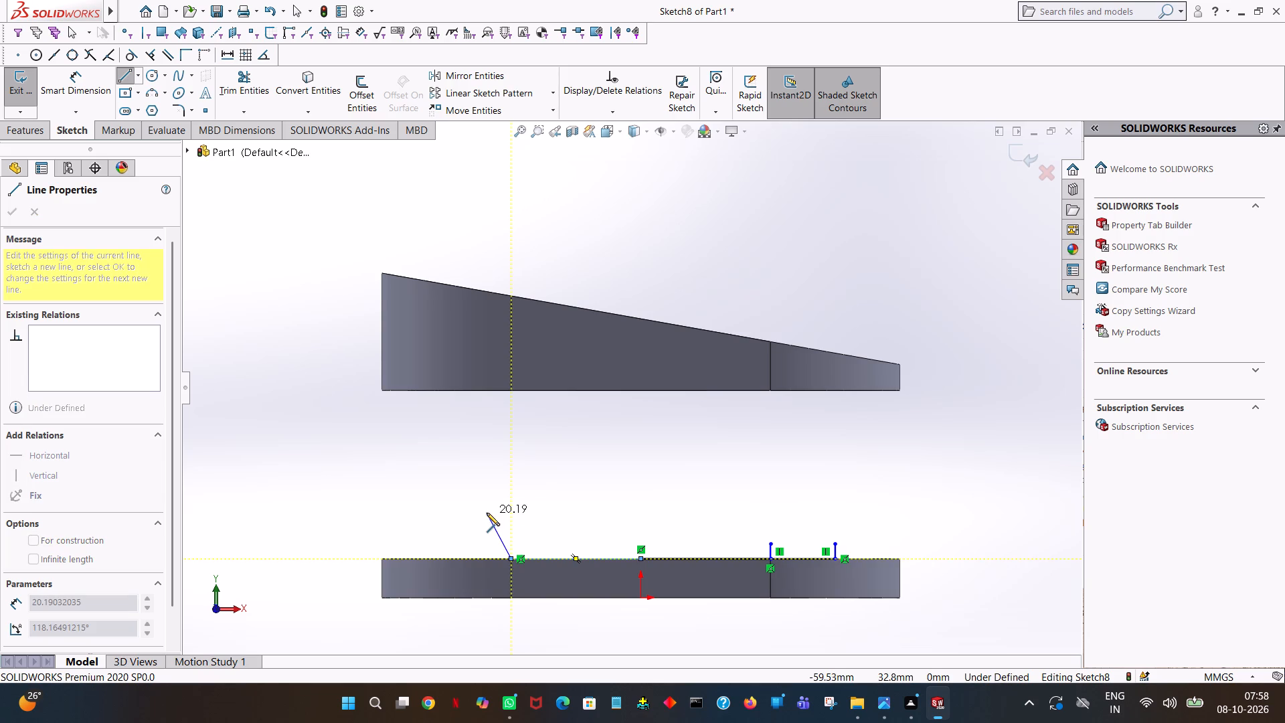
{"action": "left_click", "coordinate": [501, 516]}
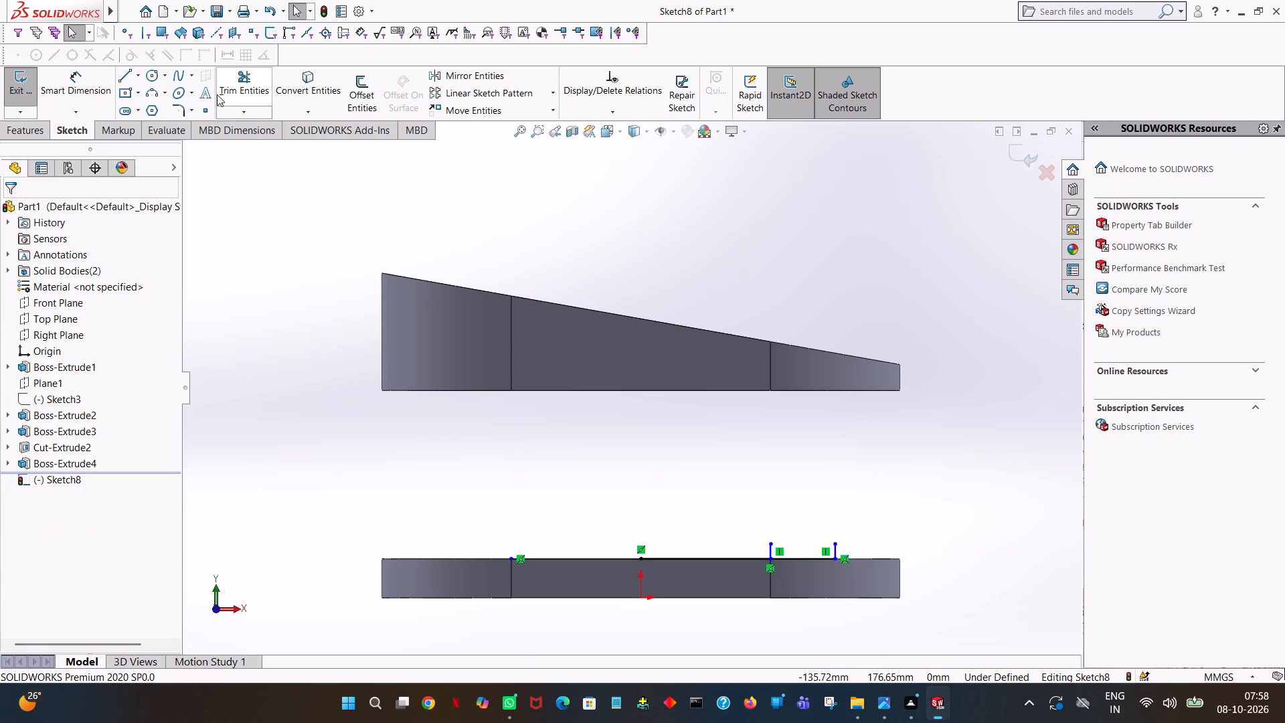
{"action": "left_click", "coordinate": [126, 77]}
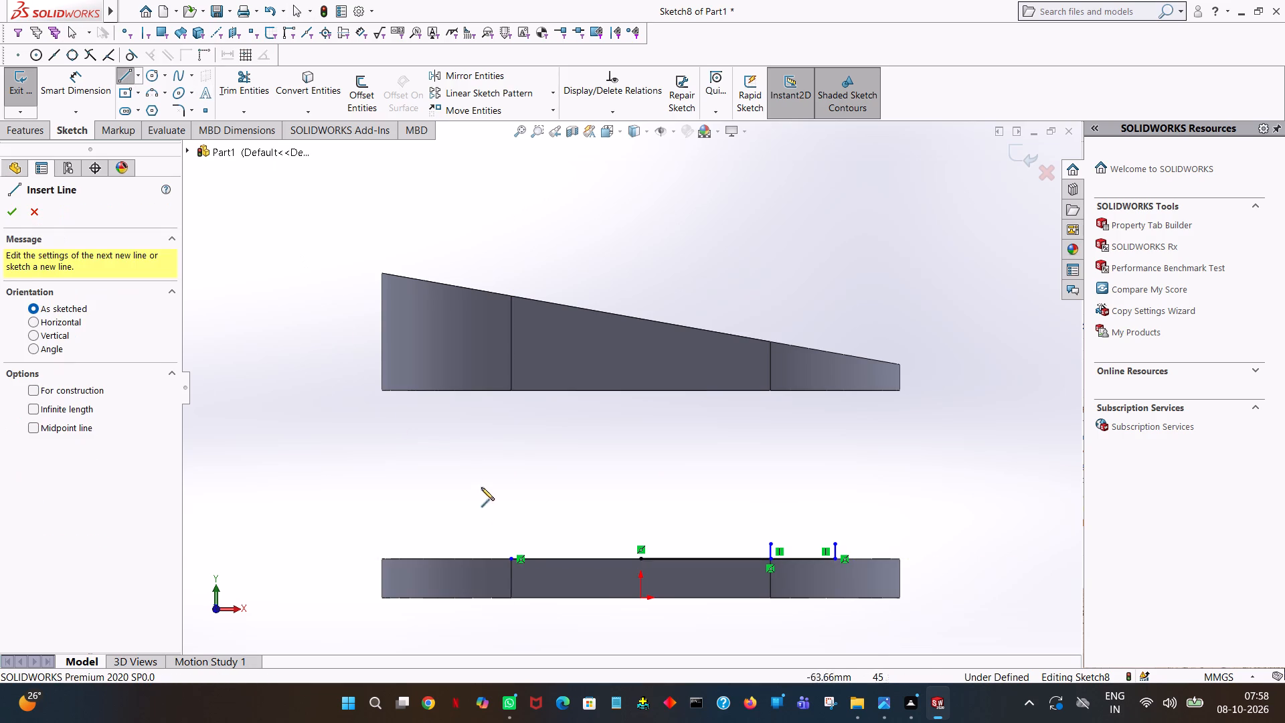
{"action": "left_click", "coordinate": [512, 558]}
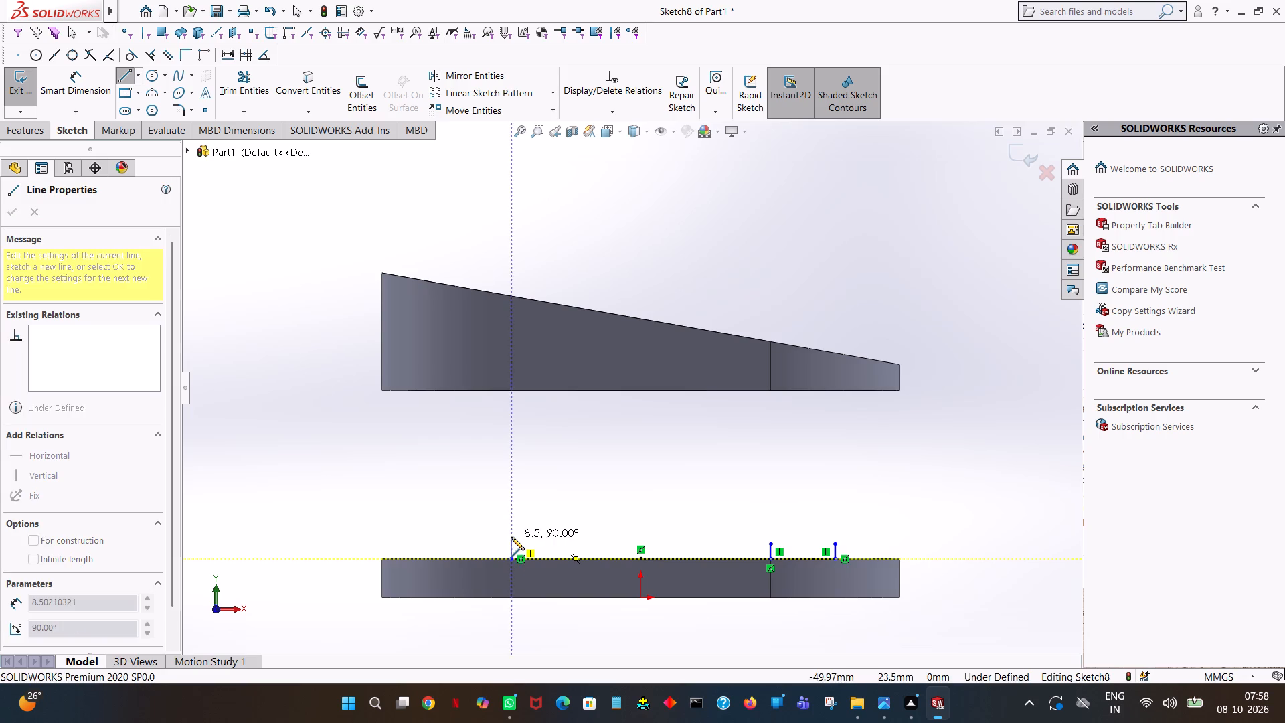
{"action": "left_click", "coordinate": [511, 537]}
{"action": "right_click", "coordinate": [511, 537]}
{"action": "left_click", "coordinate": [527, 544]}
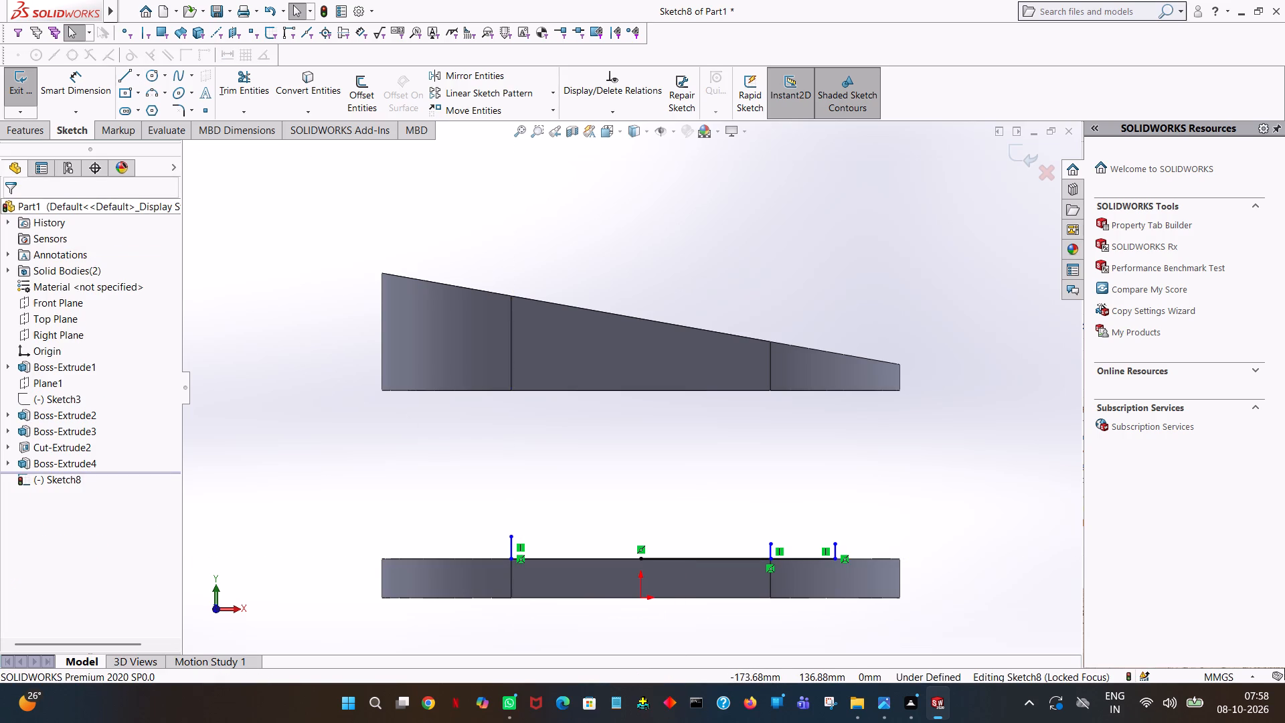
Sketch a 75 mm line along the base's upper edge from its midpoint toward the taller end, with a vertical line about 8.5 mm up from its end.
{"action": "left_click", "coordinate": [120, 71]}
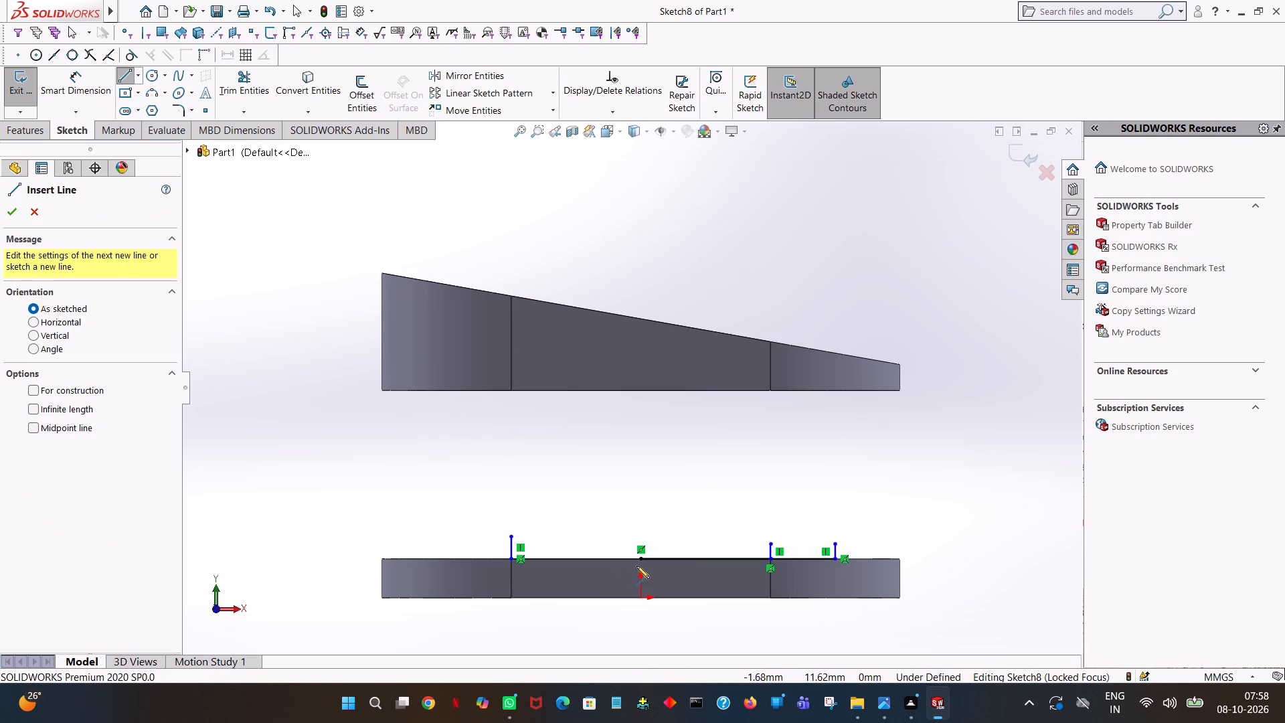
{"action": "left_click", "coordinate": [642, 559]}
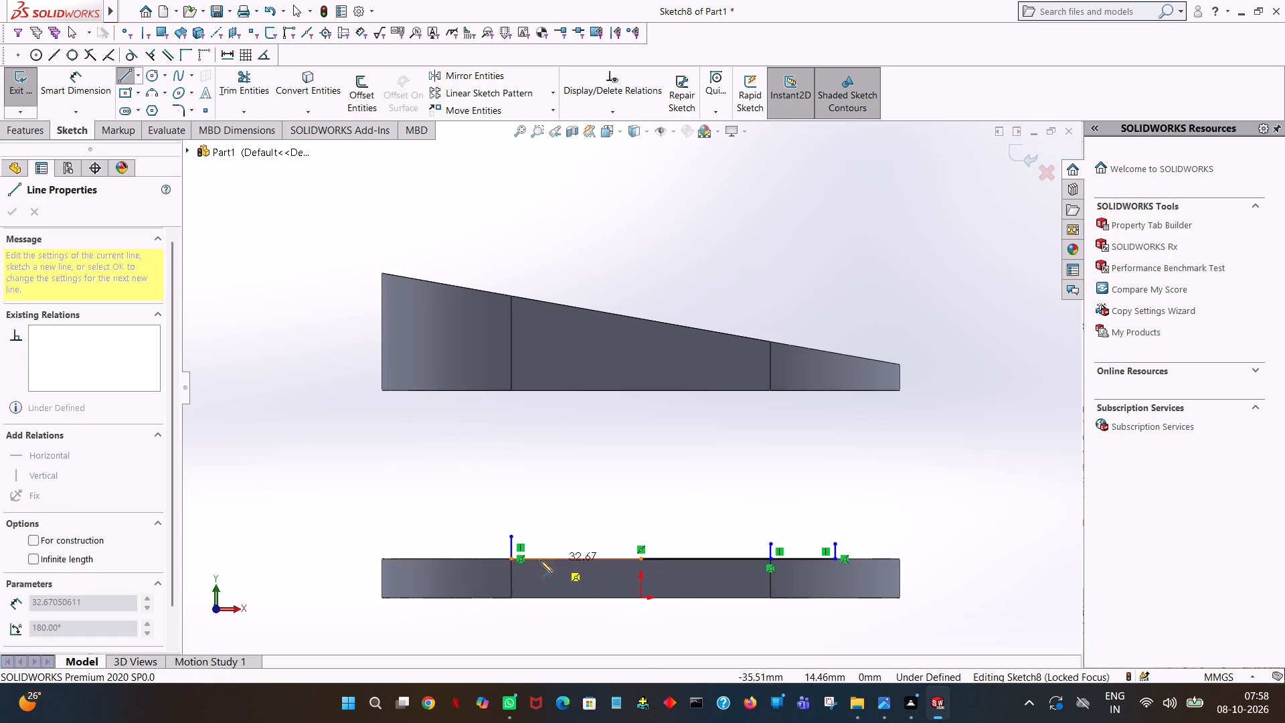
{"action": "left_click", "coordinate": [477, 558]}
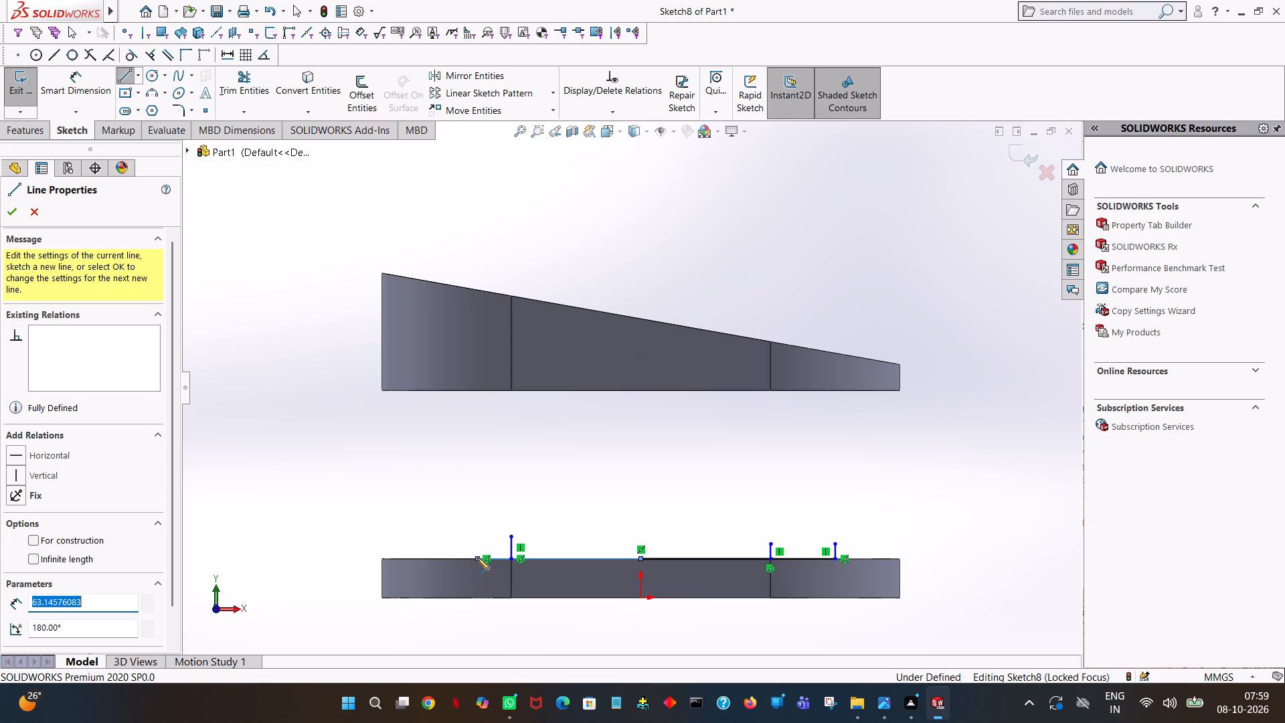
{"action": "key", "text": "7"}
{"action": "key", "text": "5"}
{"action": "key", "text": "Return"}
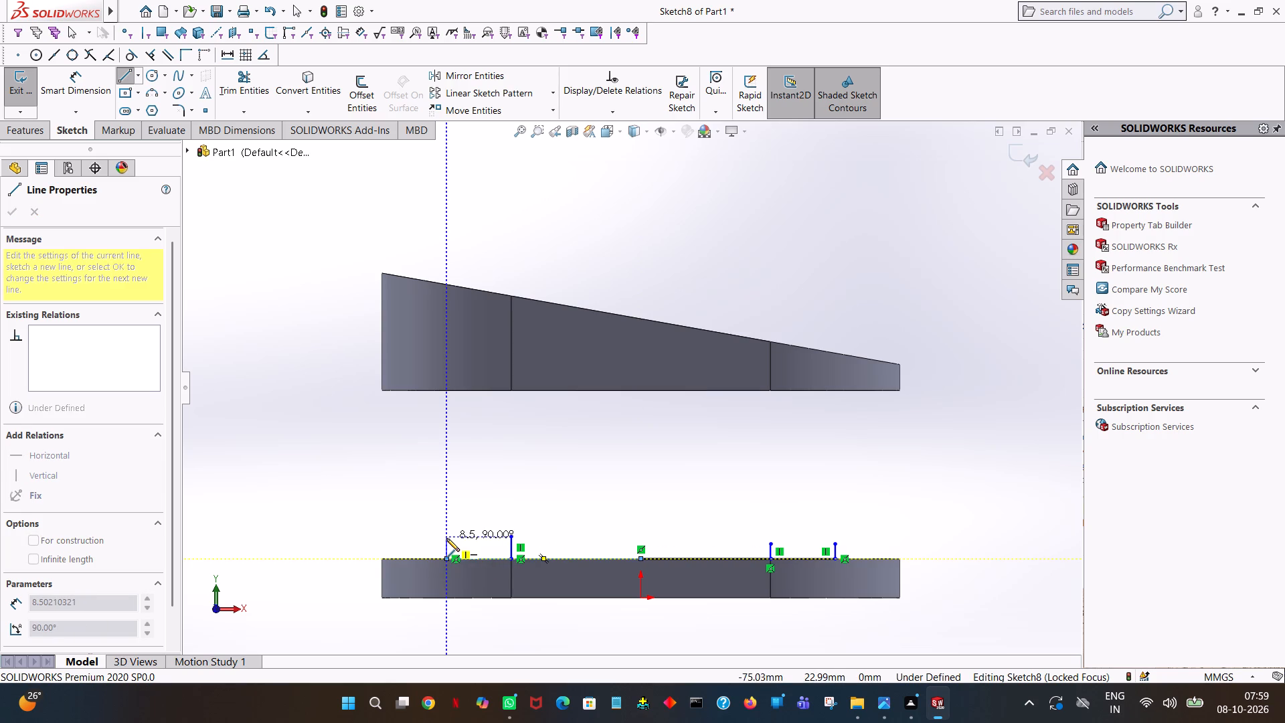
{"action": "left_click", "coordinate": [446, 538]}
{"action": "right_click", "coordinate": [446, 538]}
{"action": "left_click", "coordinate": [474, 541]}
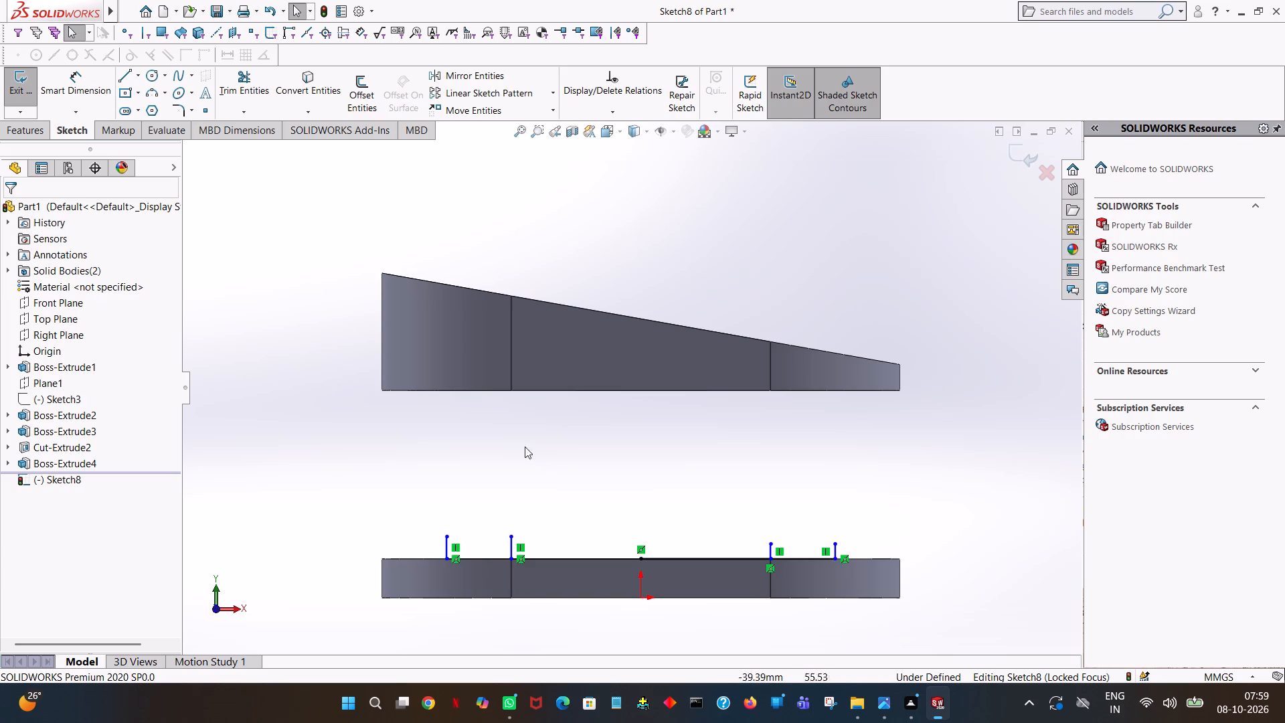
Trim away both vertical lines and both base-edge lines on the ring's taller-end side of the midpoint.
{"action": "left_click", "coordinate": [231, 88]}
{"action": "left_click", "coordinate": [512, 551]}
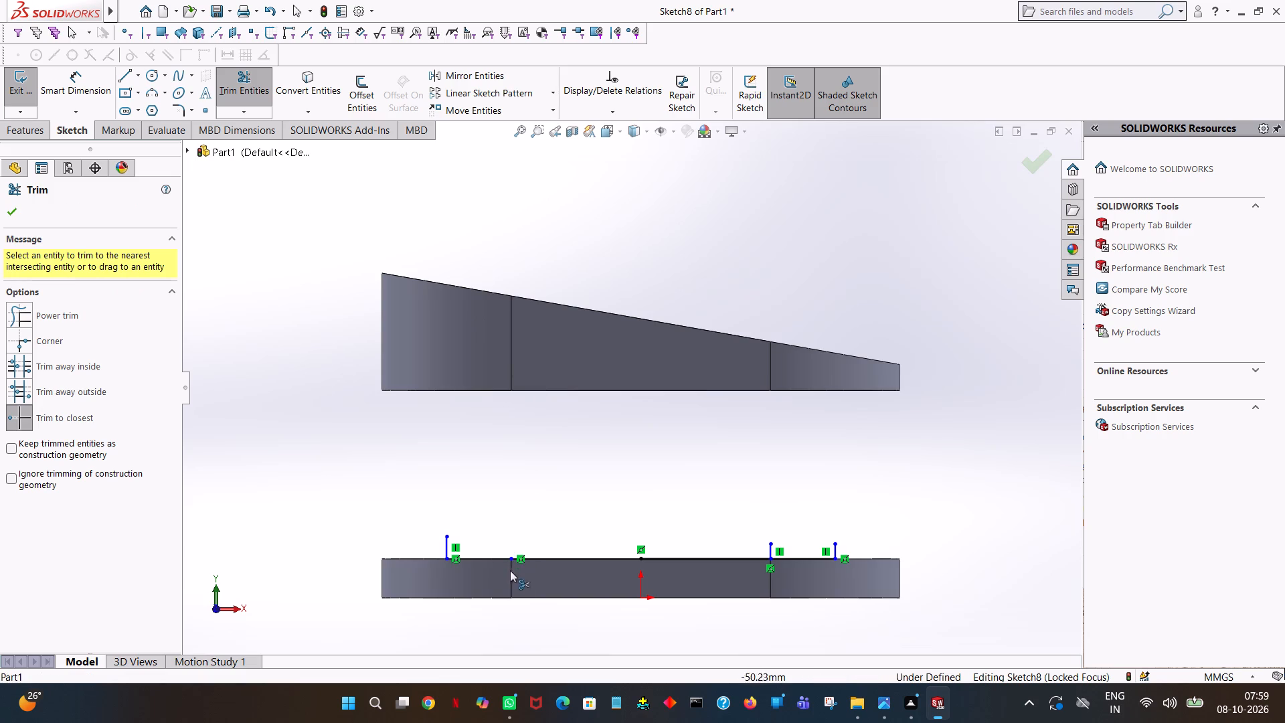
{"action": "left_click", "coordinate": [509, 582]}
{"action": "left_click", "coordinate": [443, 546]}
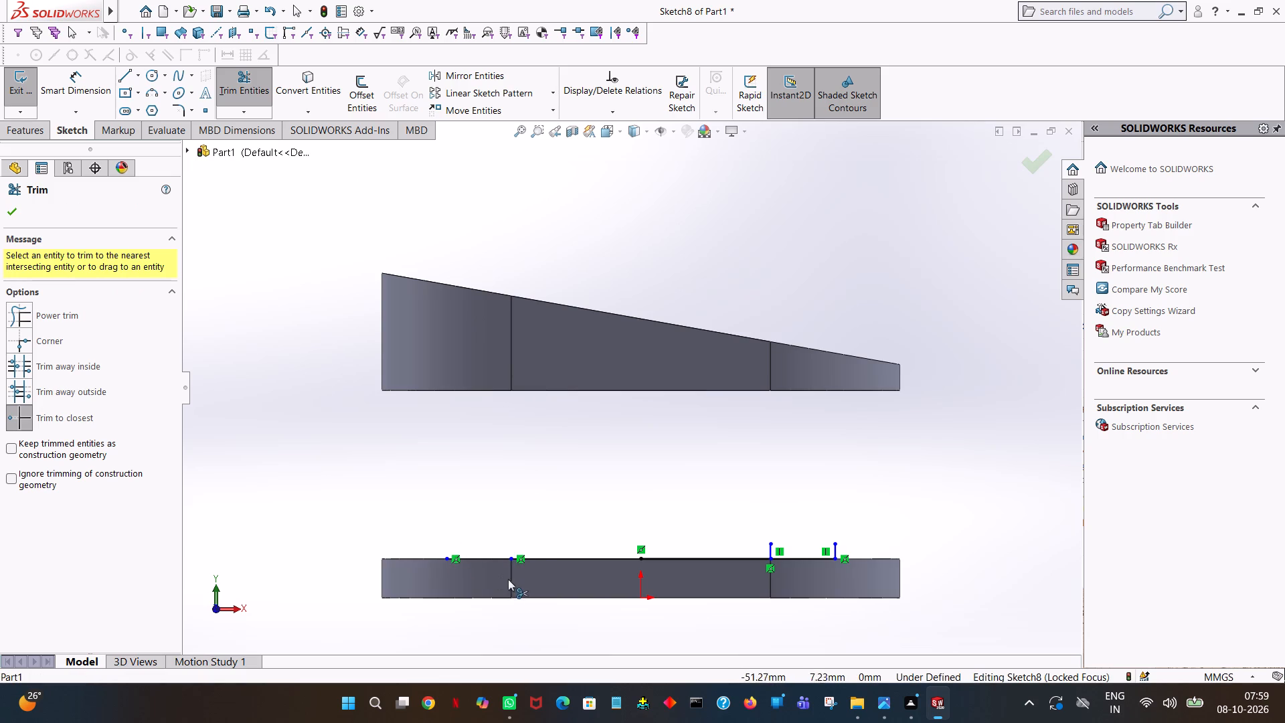
{"action": "left_click", "coordinate": [506, 578]}
{"action": "left_click", "coordinate": [559, 560]}
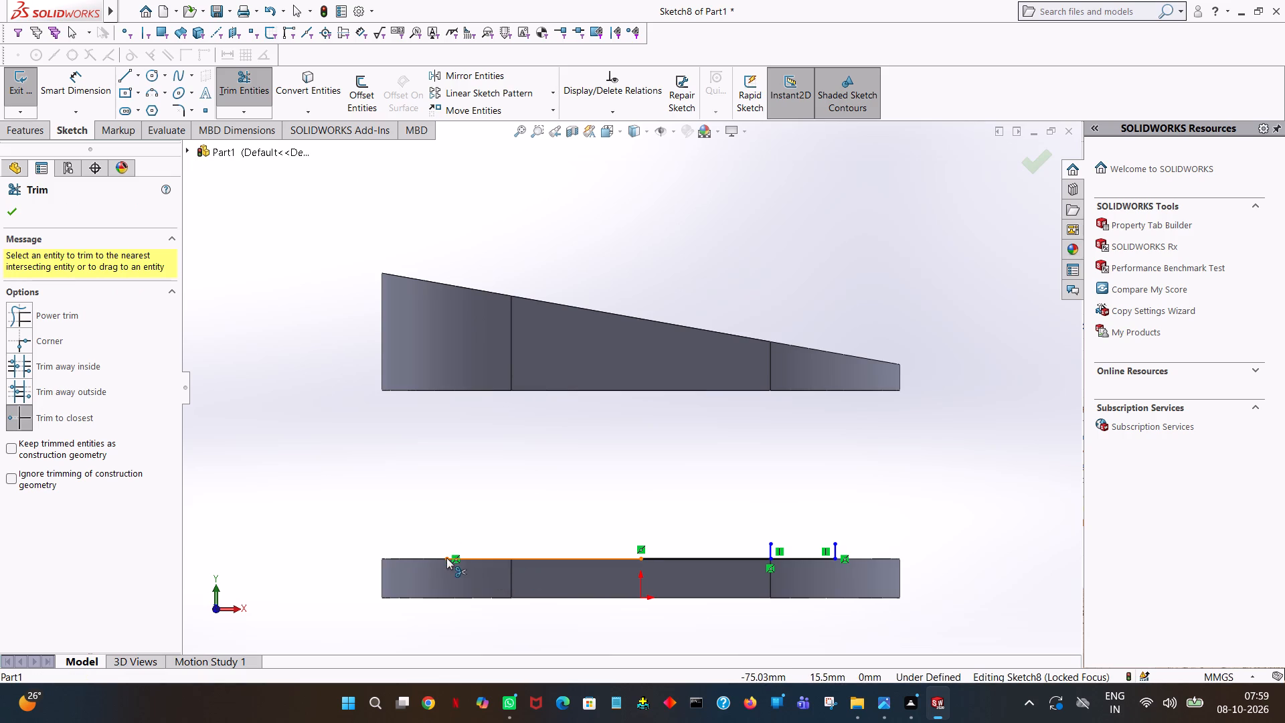
{"action": "left_click", "coordinate": [446, 558]}
Sketch a 50 mm line along the ring's bottom edge from its midpoint toward the taller end, with a vertical line about 7.4 mm down from its end.
{"action": "left_click", "coordinate": [126, 78]}
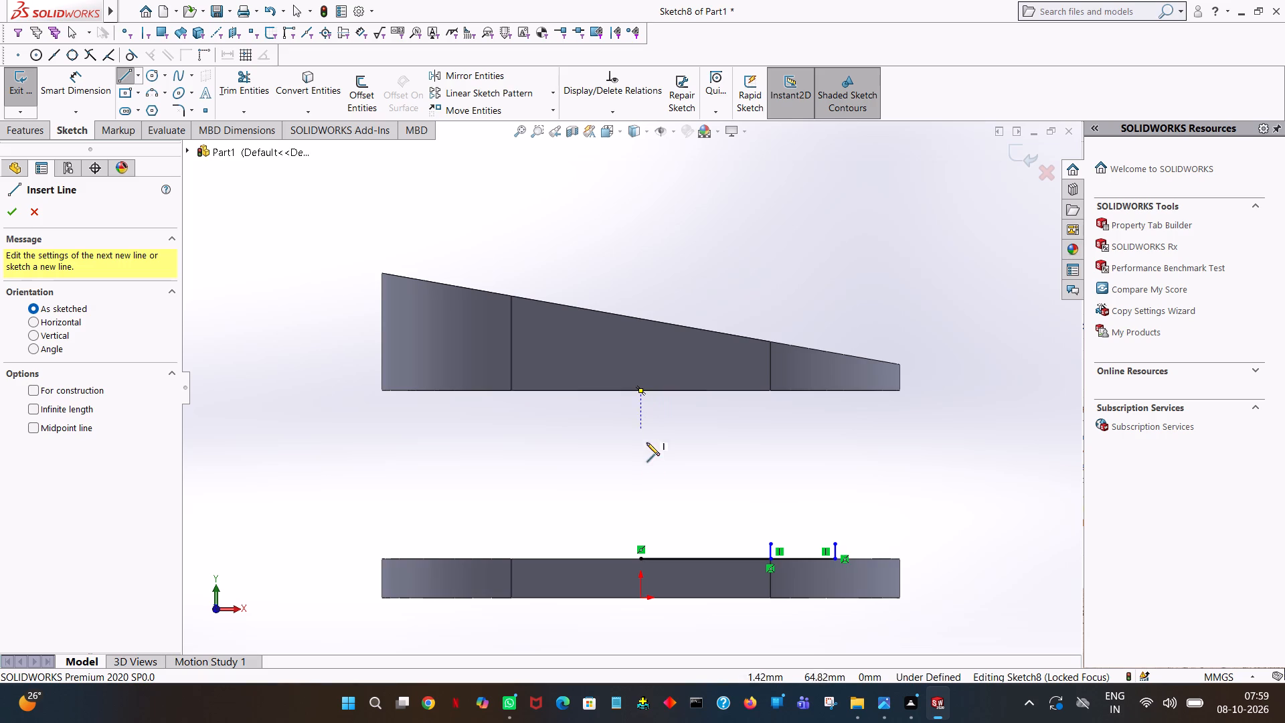
{"action": "left_click", "coordinate": [638, 388]}
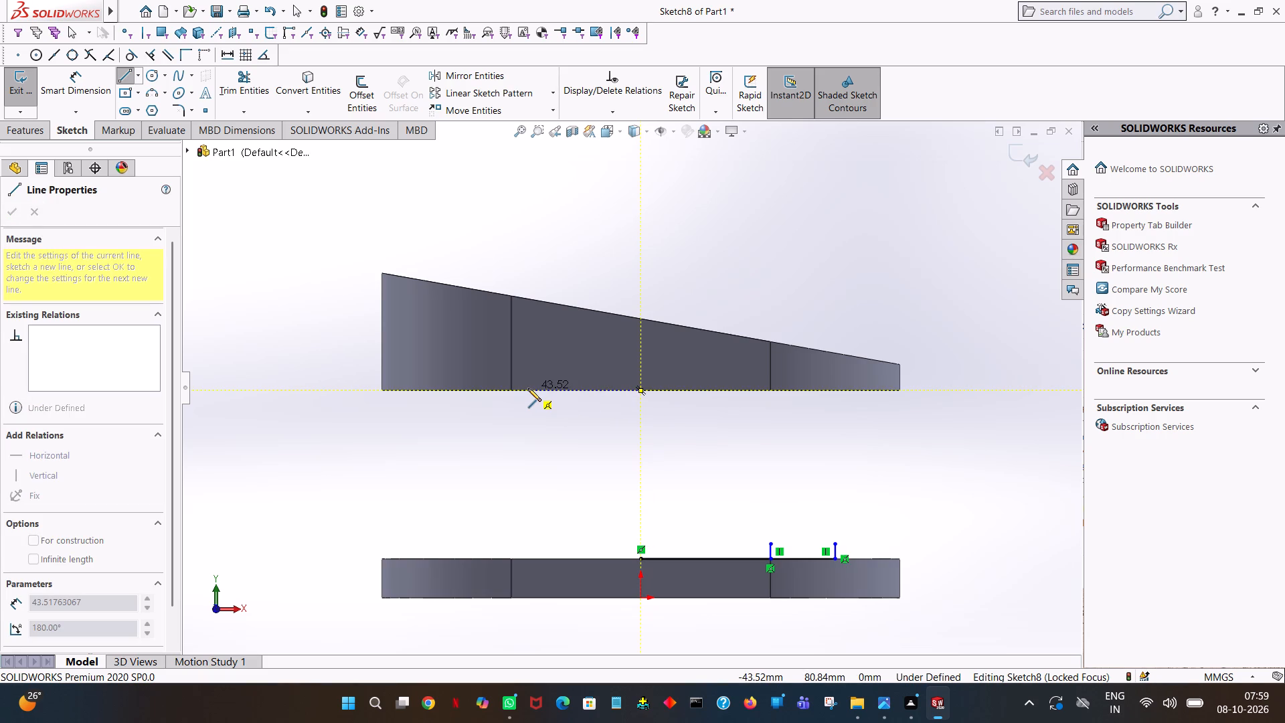
{"action": "left_click", "coordinate": [528, 388]}
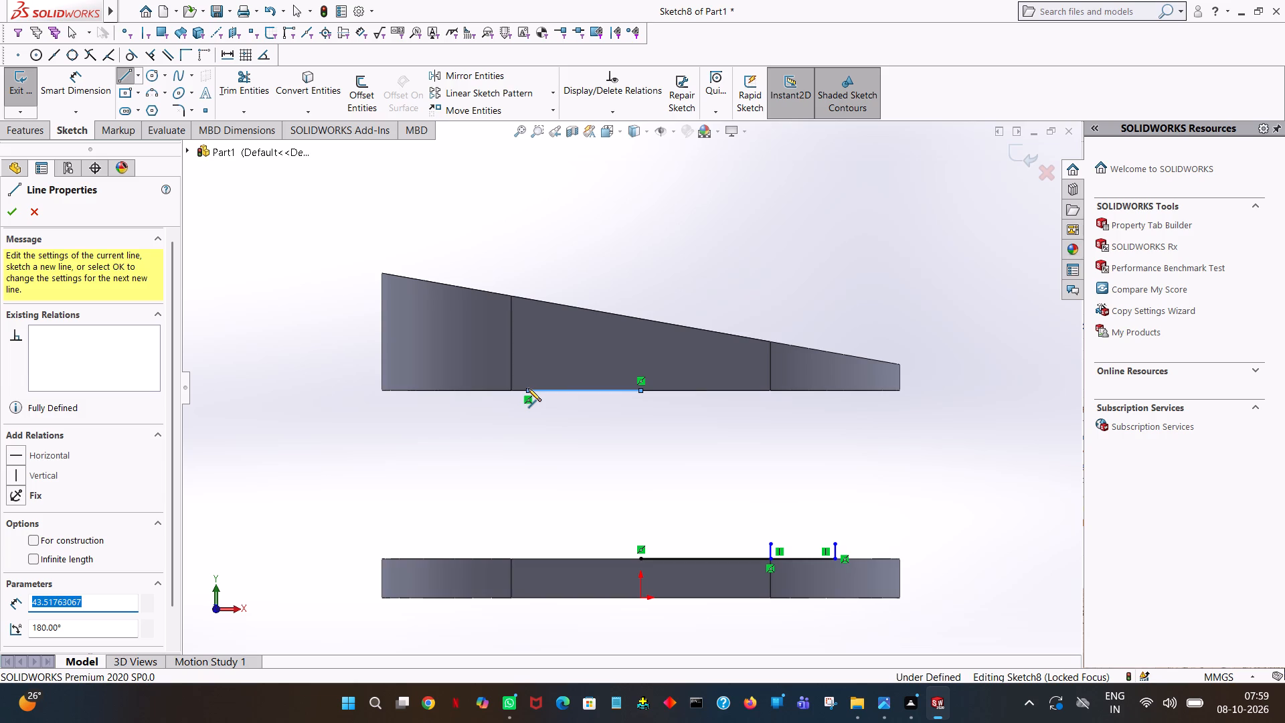
{"action": "key", "text": "3"}
{"action": "key", "text": "5"}
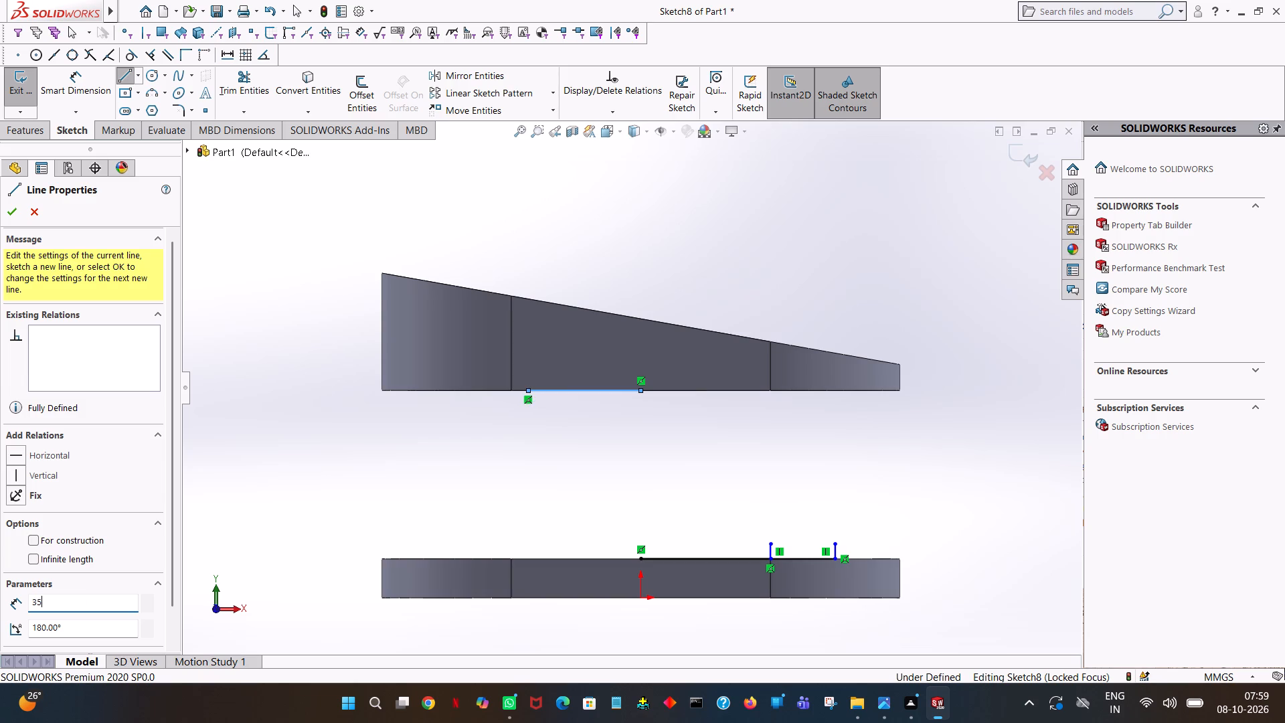
{"action": "key", "text": "Delete"}
{"action": "key", "text": "Delete"}
{"action": "key", "text": "BackSpace"}
{"action": "key", "text": "BackSpace"}
{"action": "type", "text": "50"}
{"action": "key", "text": "Return"}
{"action": "left_click", "coordinate": [511, 410]}
{"action": "right_click", "coordinate": [511, 410]}
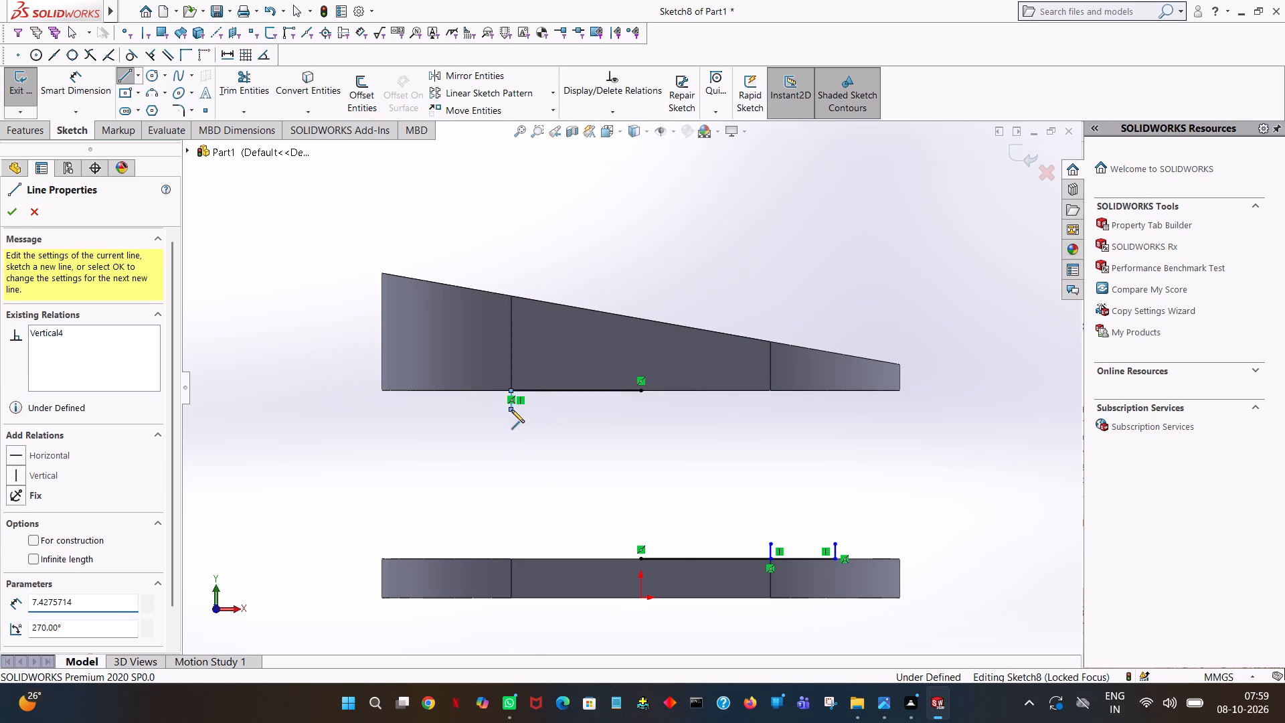
{"action": "left_click", "coordinate": [545, 422]}
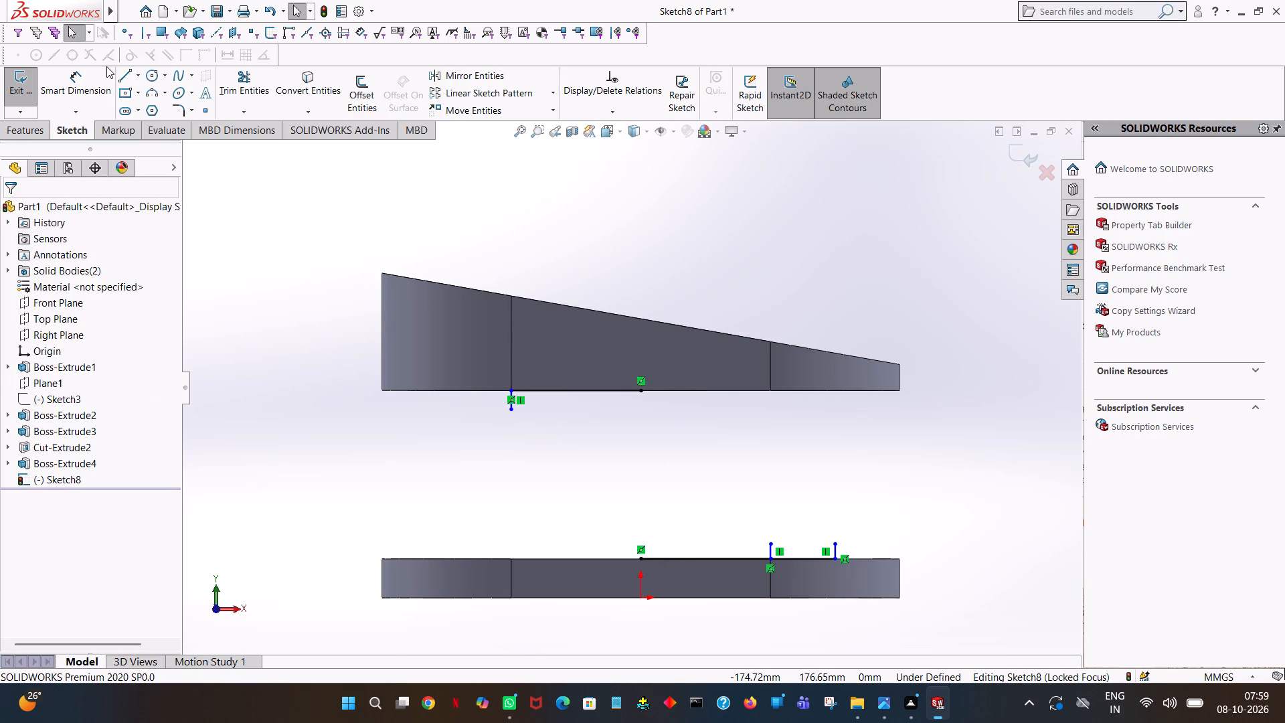
Sketch a 75 mm line along the ring's bottom edge from the same midpoint toward the taller end.
{"action": "left_click", "coordinate": [122, 75]}
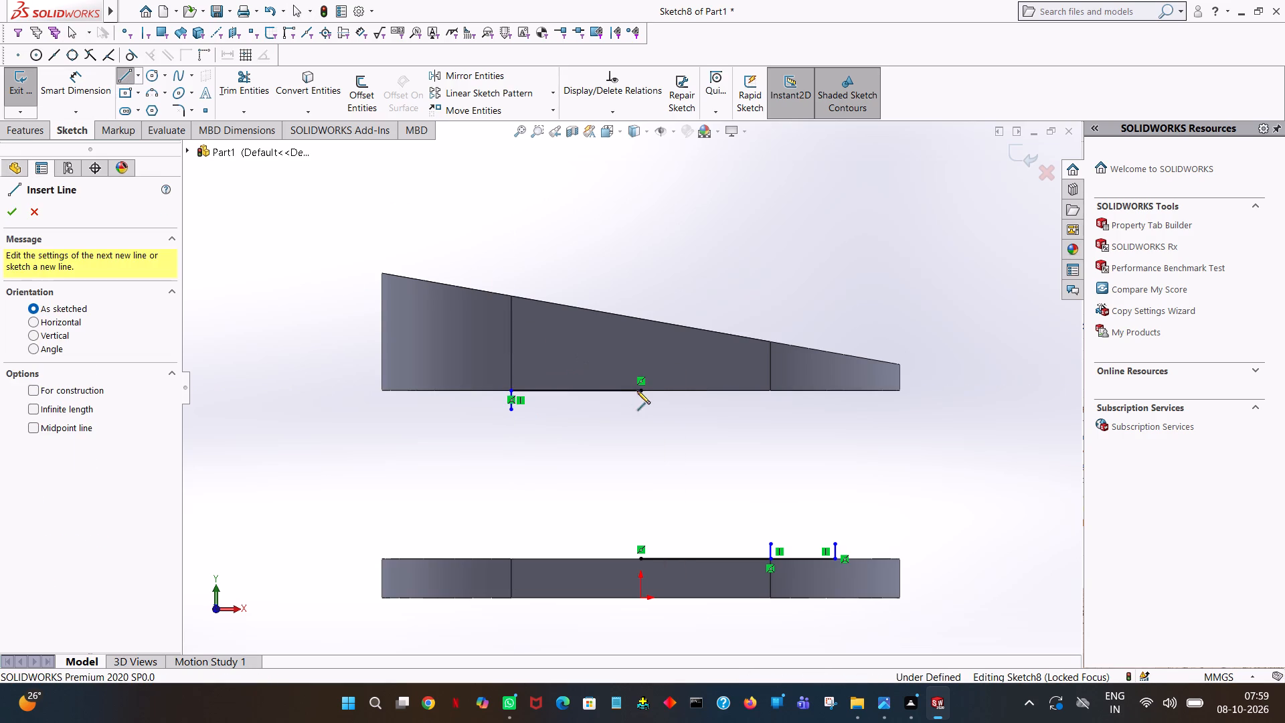
{"action": "left_click", "coordinate": [640, 392]}
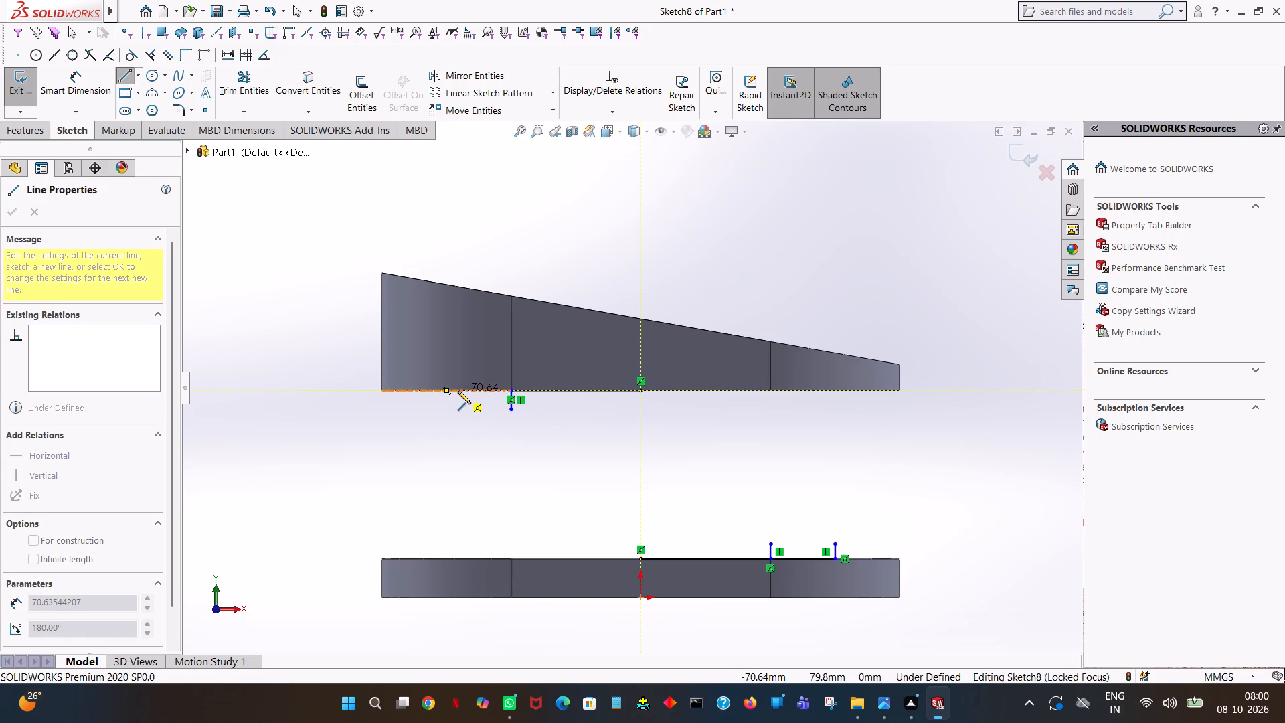
{"action": "left_click", "coordinate": [458, 391]}
{"action": "type", "text": "75"}
{"action": "key", "text": "Return"}
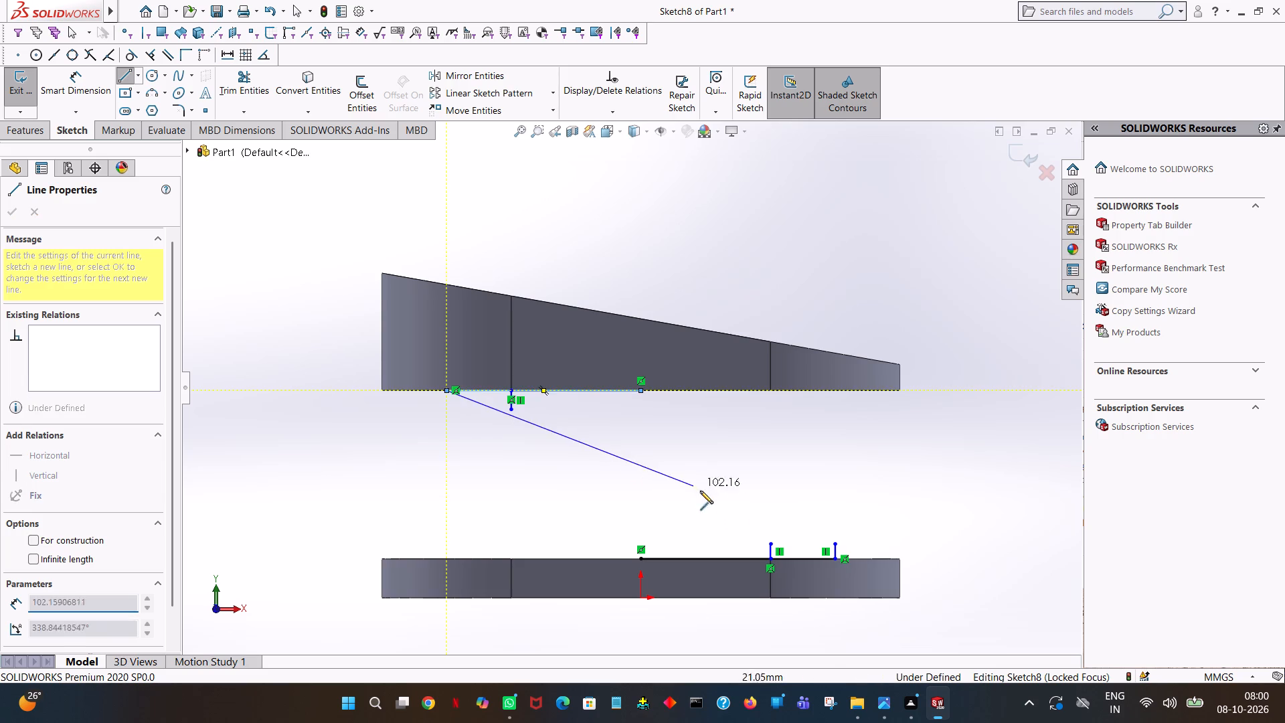
Draw two parallel diagonals joining the ring's 75 mm endpoint to the base's 50 mm endpoint, and the ring's 50 mm endpoint to the base's 75 mm endpoint.
{"action": "left_click", "coordinate": [768, 558]}
{"action": "right_click", "coordinate": [768, 558]}
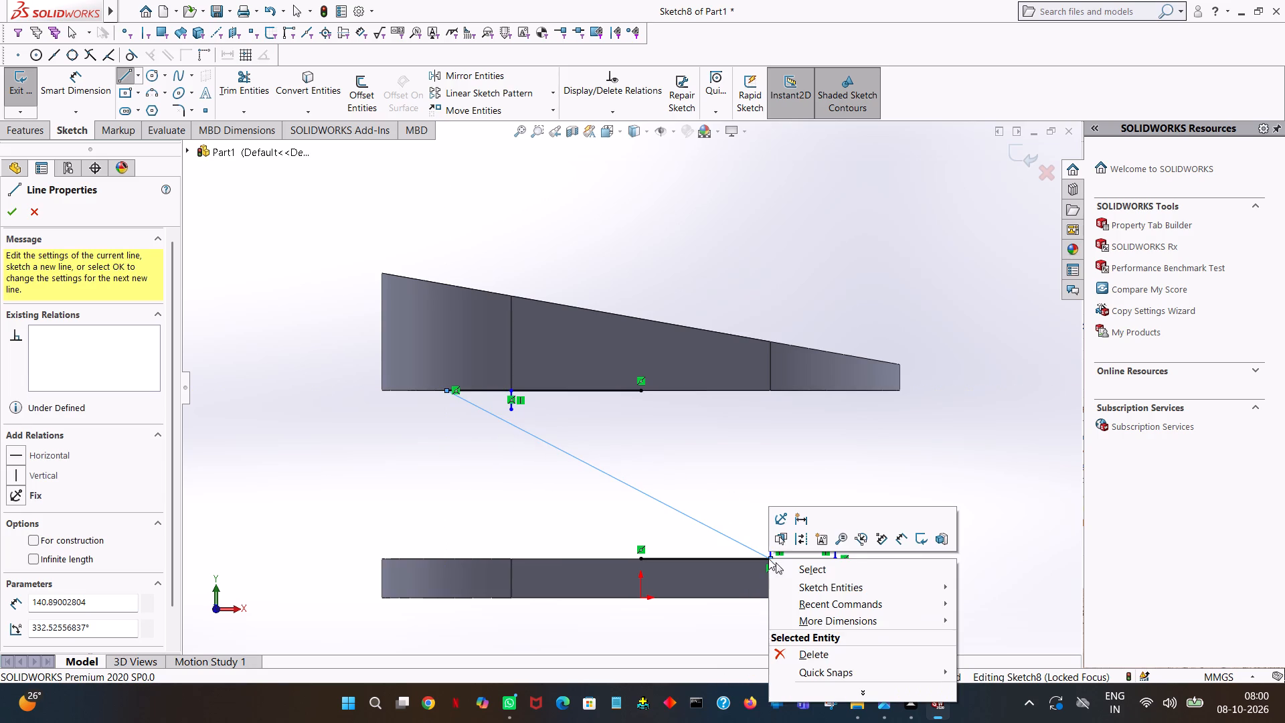
{"action": "left_click", "coordinate": [816, 572]}
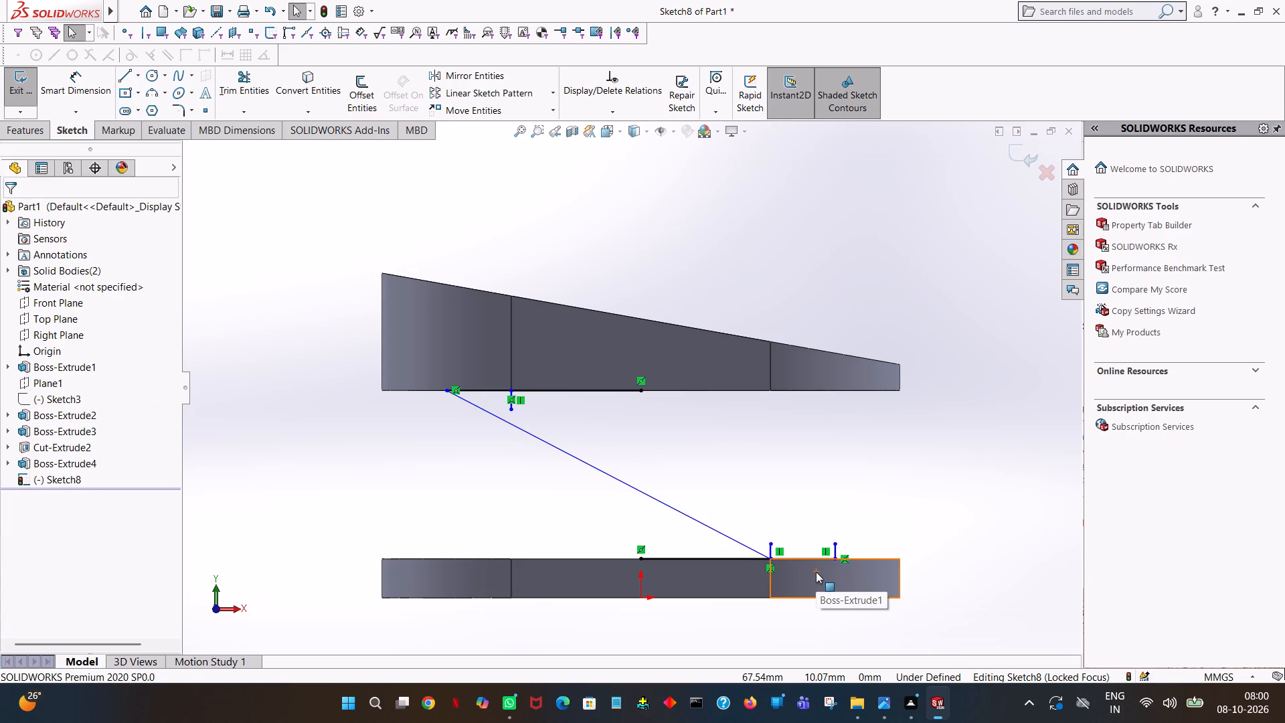
{"action": "left_click", "coordinate": [128, 73]}
{"action": "left_click", "coordinate": [510, 393]}
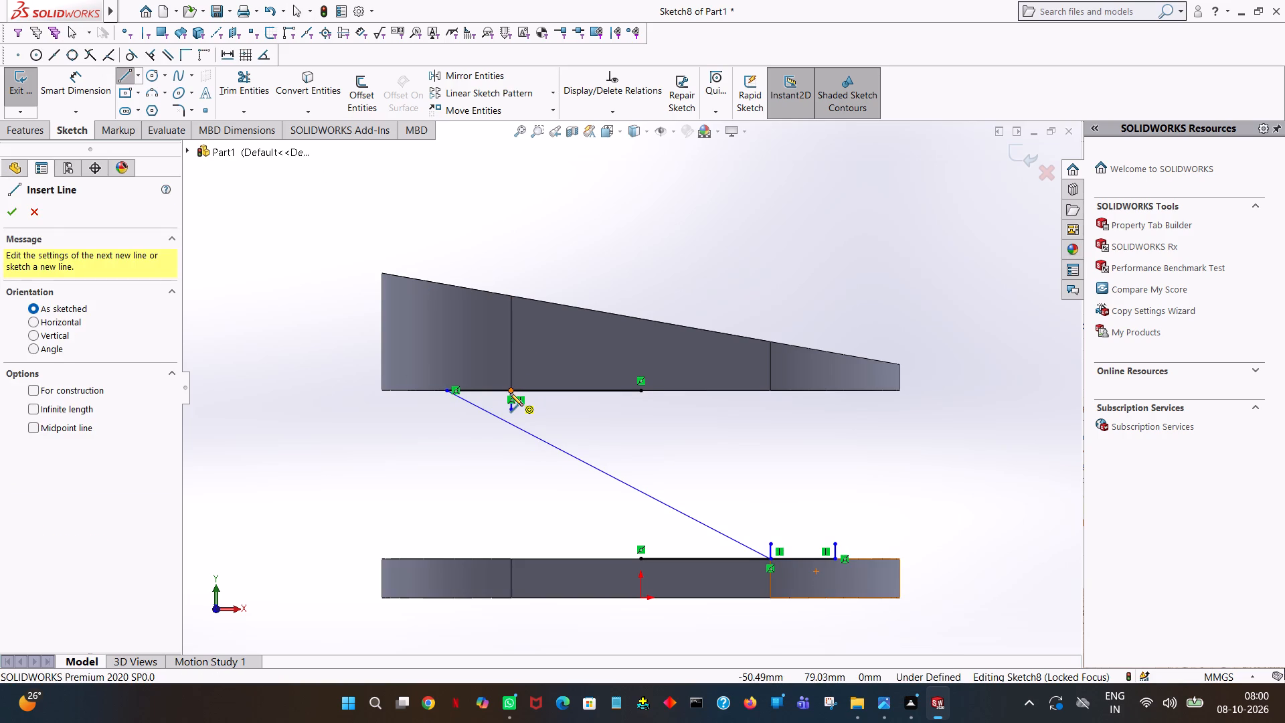
{"action": "left_click", "coordinate": [836, 560]}
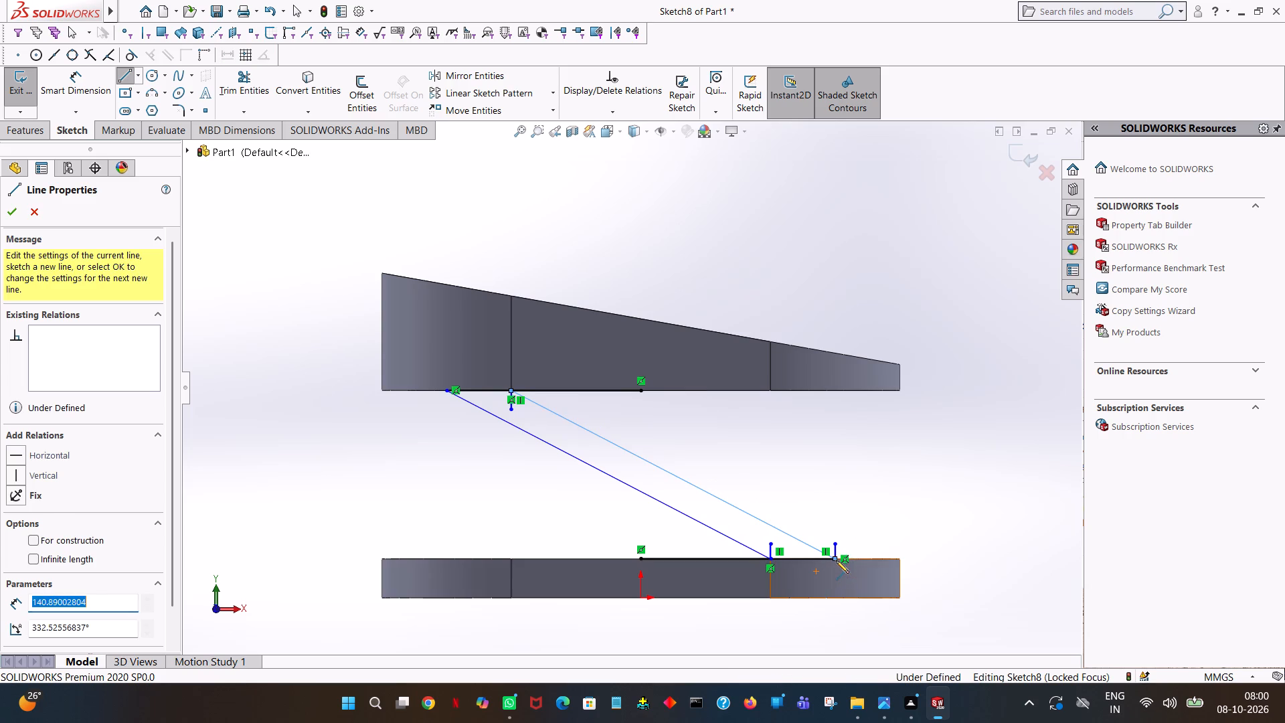
{"action": "right_click", "coordinate": [836, 560]}
{"action": "left_click", "coordinate": [858, 566]}
Trim away the short vertical lines at the ring and base, plus the overlapping line along the base's upper edge near its midpoint.
{"action": "left_click", "coordinate": [264, 89]}
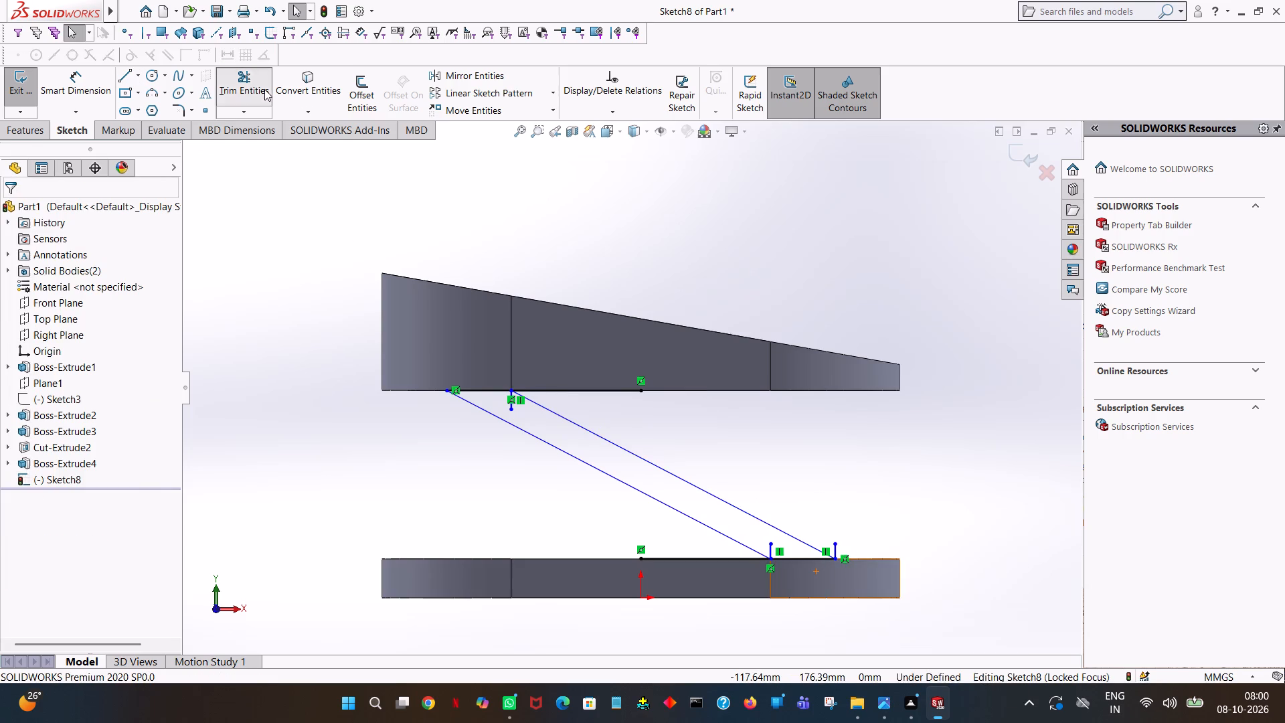
{"action": "left_click", "coordinate": [508, 406]}
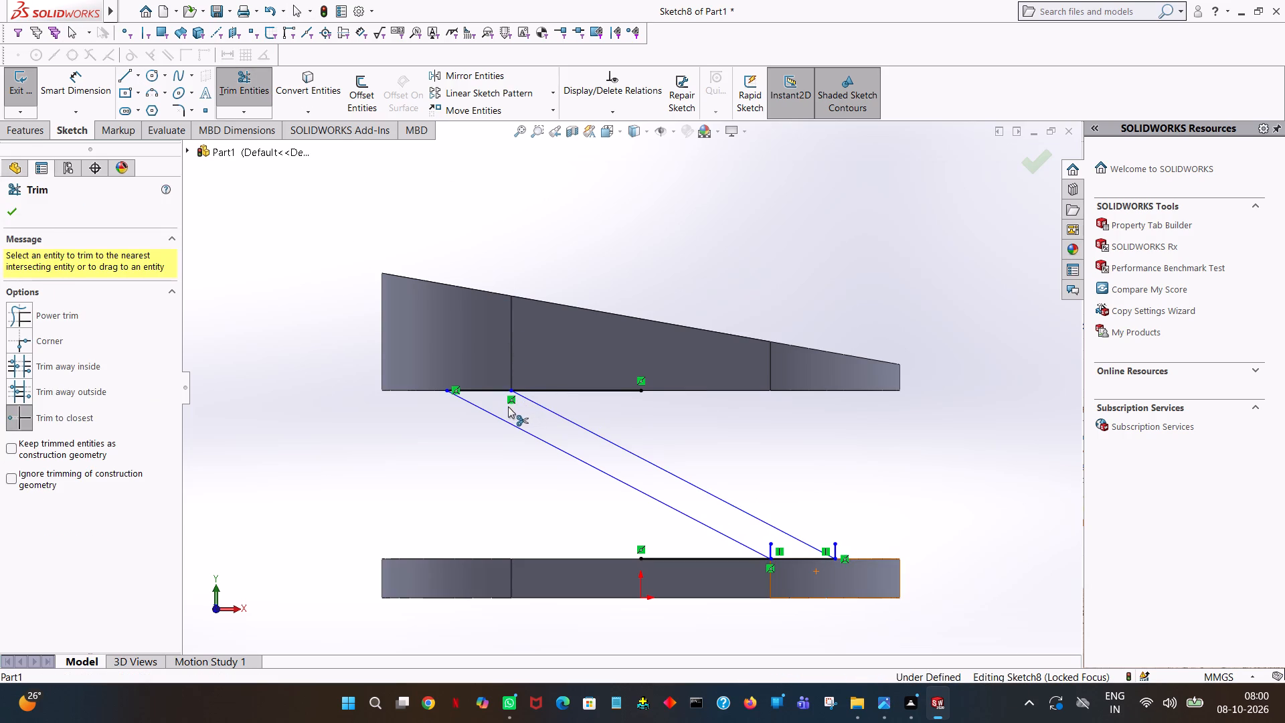
{"action": "left_click", "coordinate": [651, 558]}
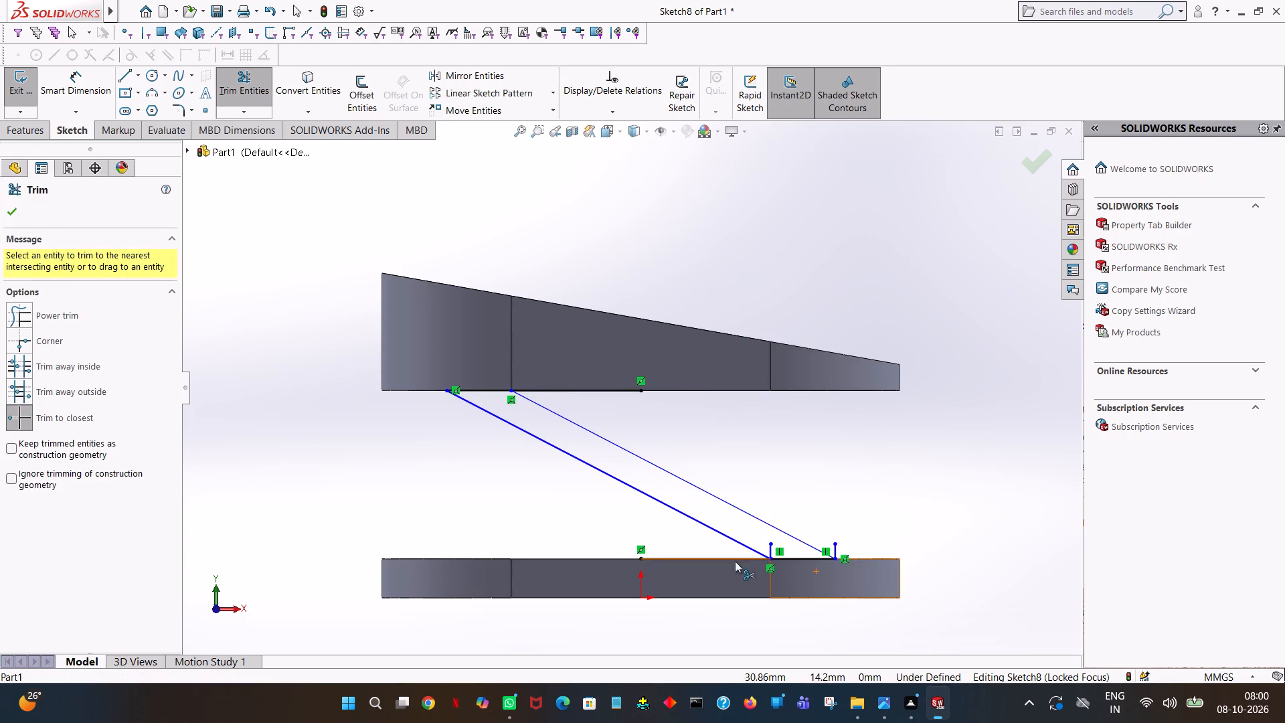
{"action": "left_click", "coordinate": [837, 545]}
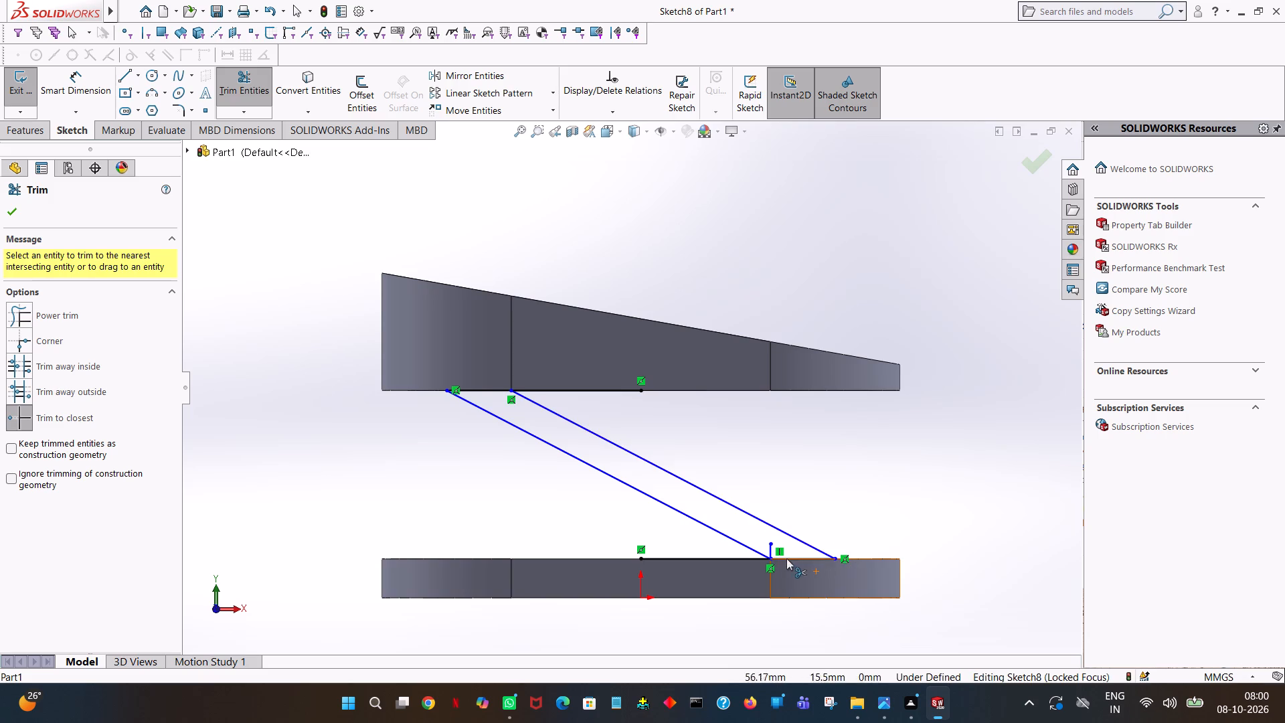
{"action": "left_click", "coordinate": [771, 549]}
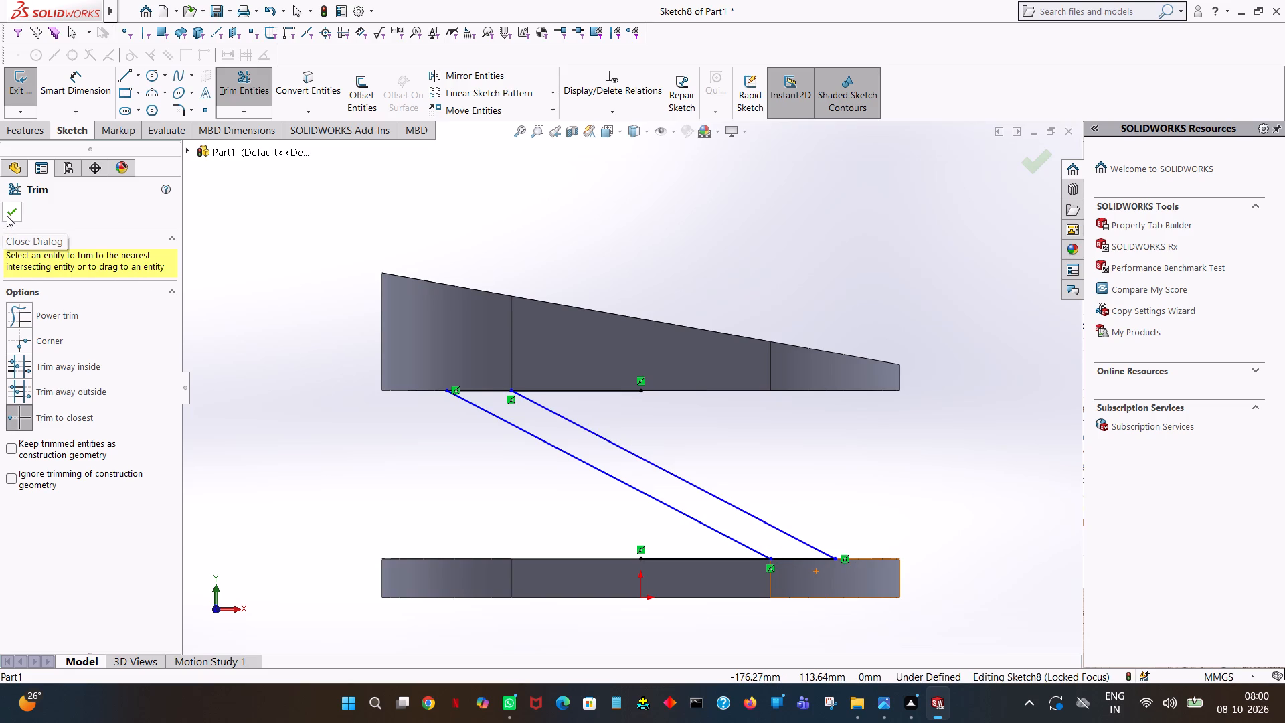
{"action": "left_click", "coordinate": [7, 216]}
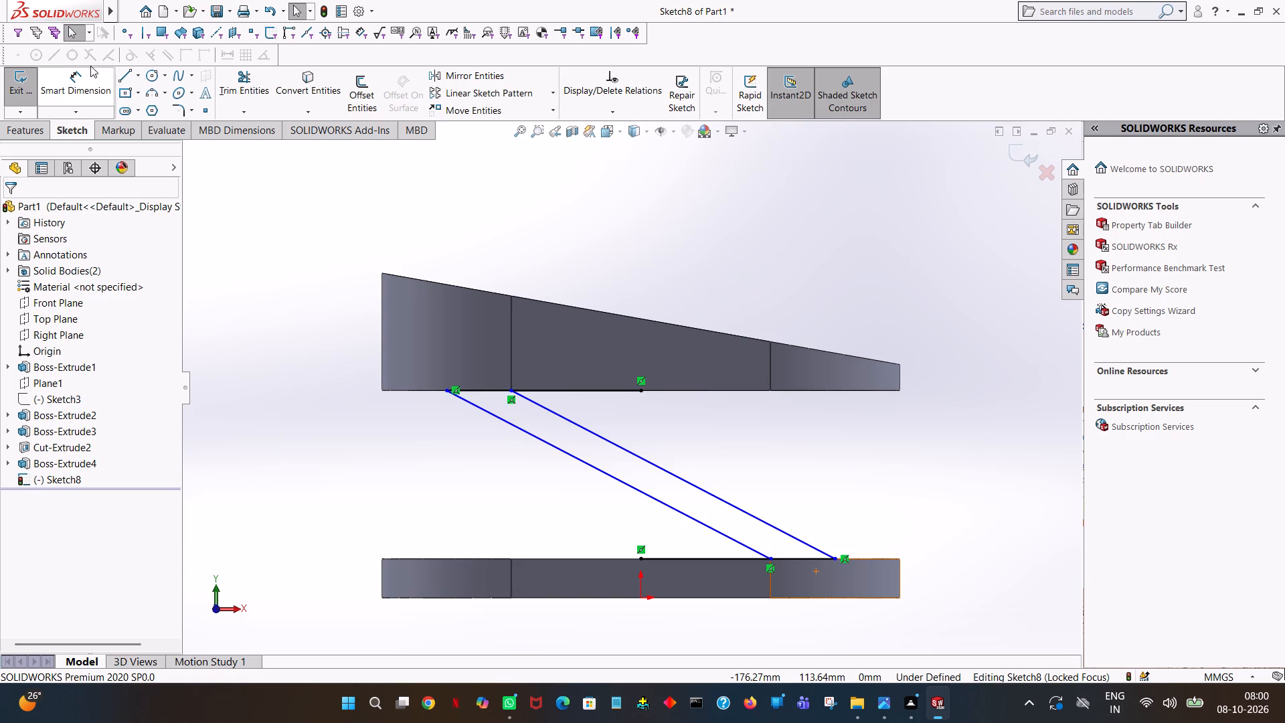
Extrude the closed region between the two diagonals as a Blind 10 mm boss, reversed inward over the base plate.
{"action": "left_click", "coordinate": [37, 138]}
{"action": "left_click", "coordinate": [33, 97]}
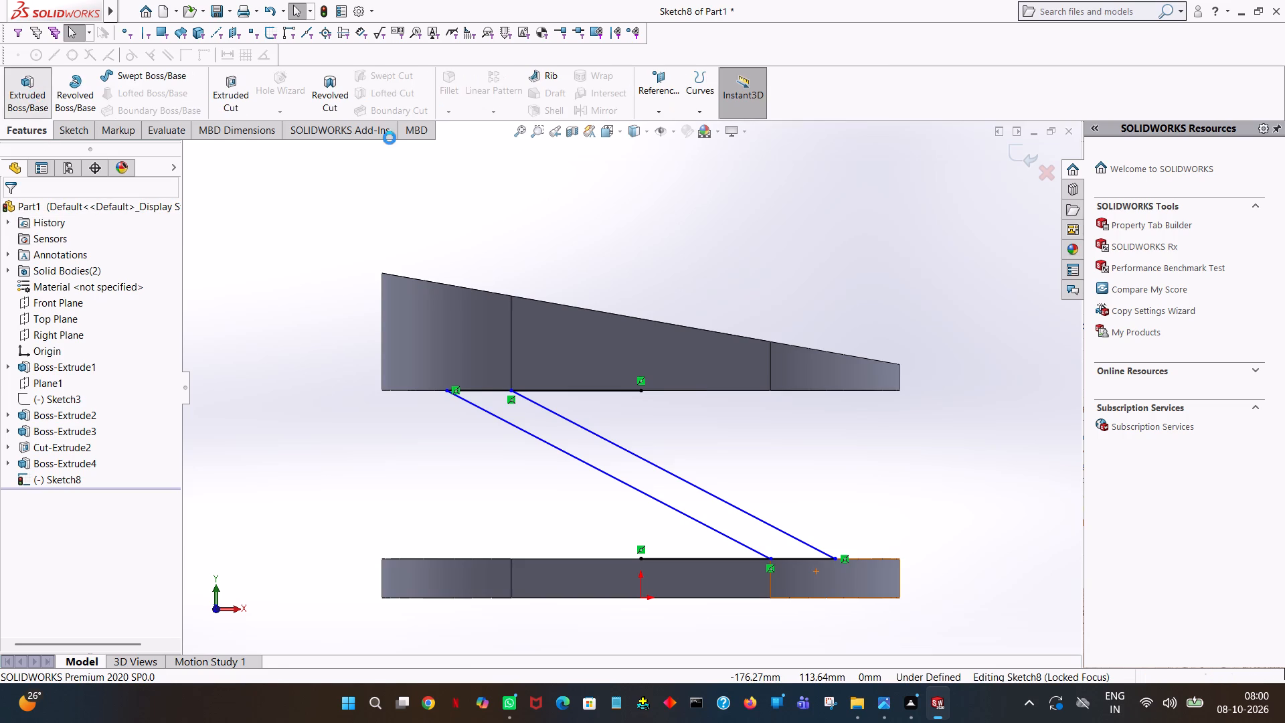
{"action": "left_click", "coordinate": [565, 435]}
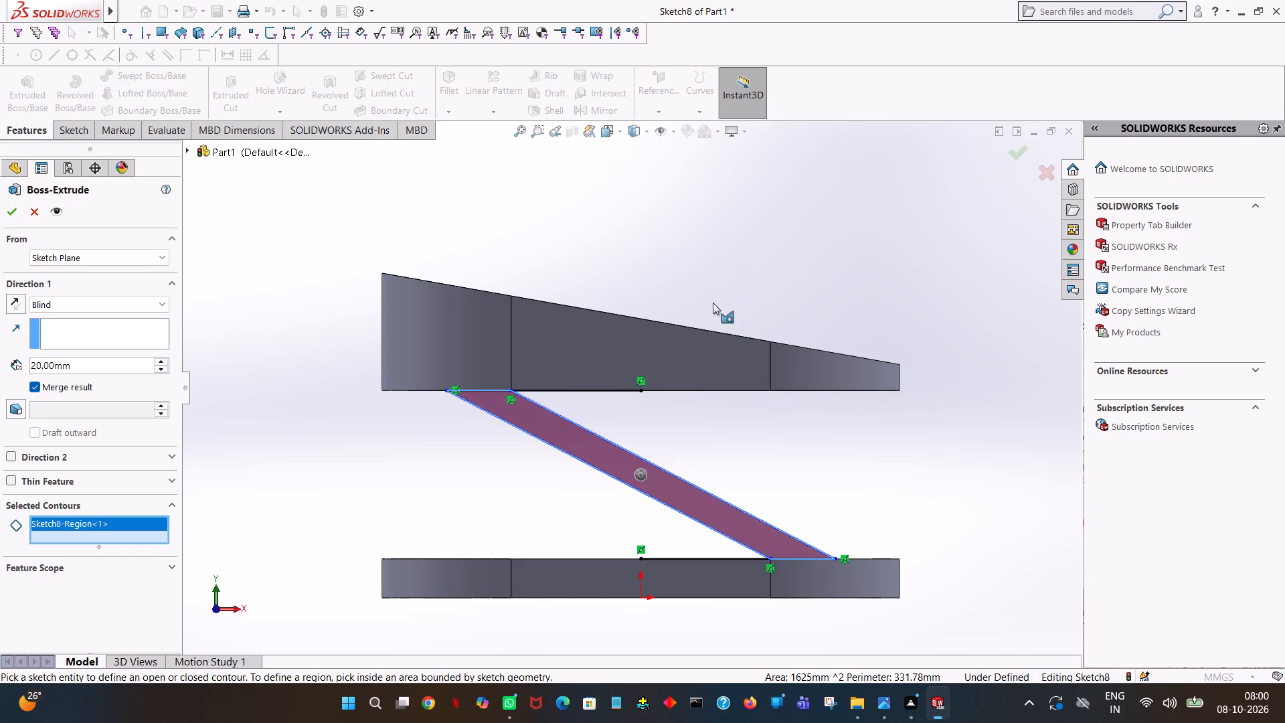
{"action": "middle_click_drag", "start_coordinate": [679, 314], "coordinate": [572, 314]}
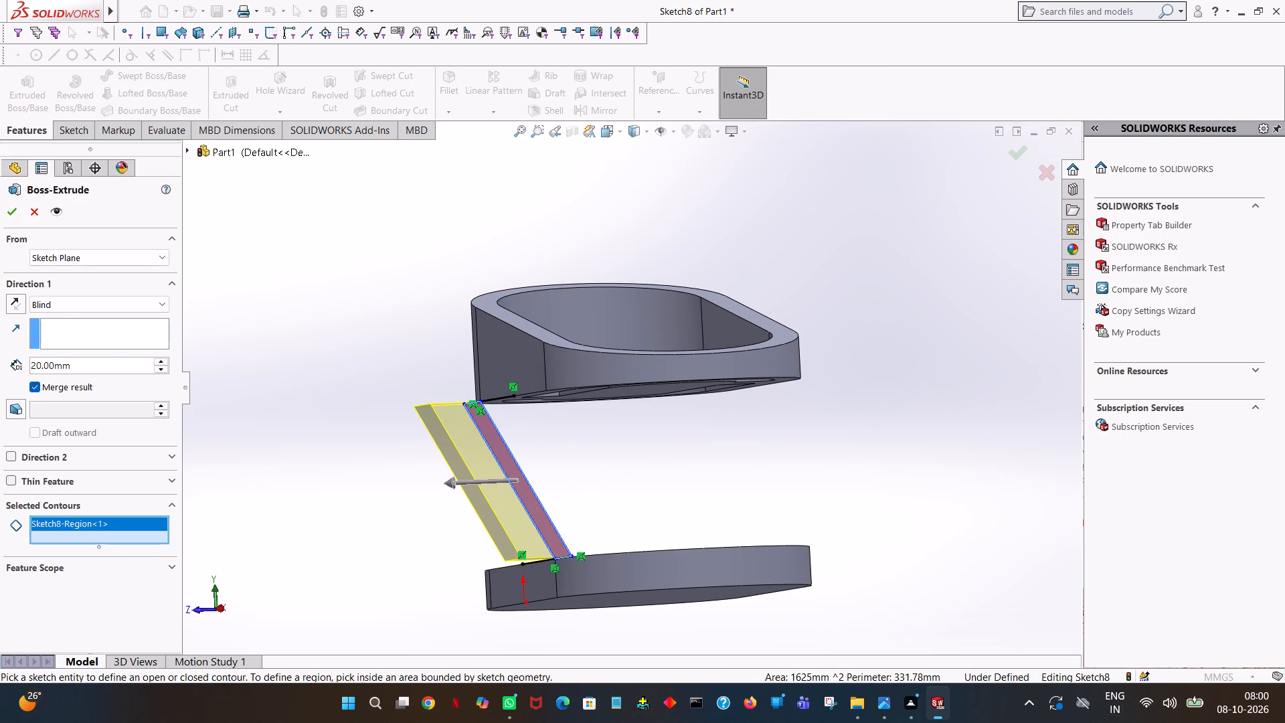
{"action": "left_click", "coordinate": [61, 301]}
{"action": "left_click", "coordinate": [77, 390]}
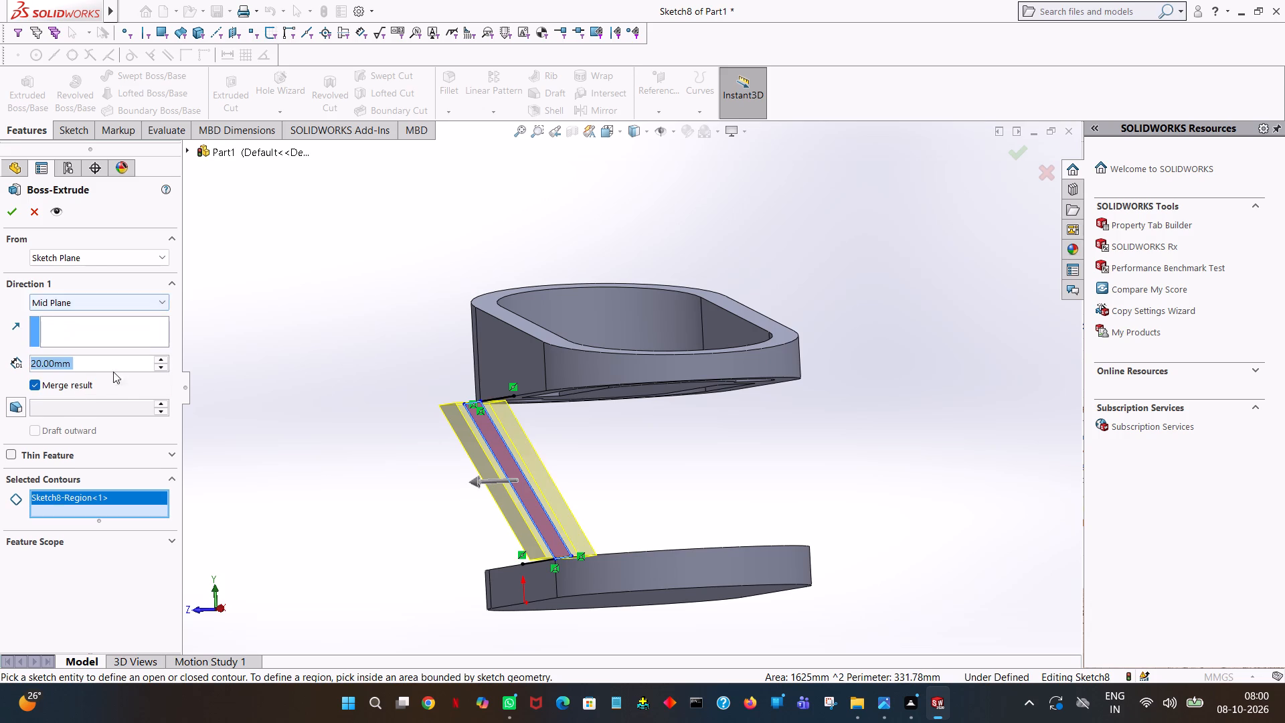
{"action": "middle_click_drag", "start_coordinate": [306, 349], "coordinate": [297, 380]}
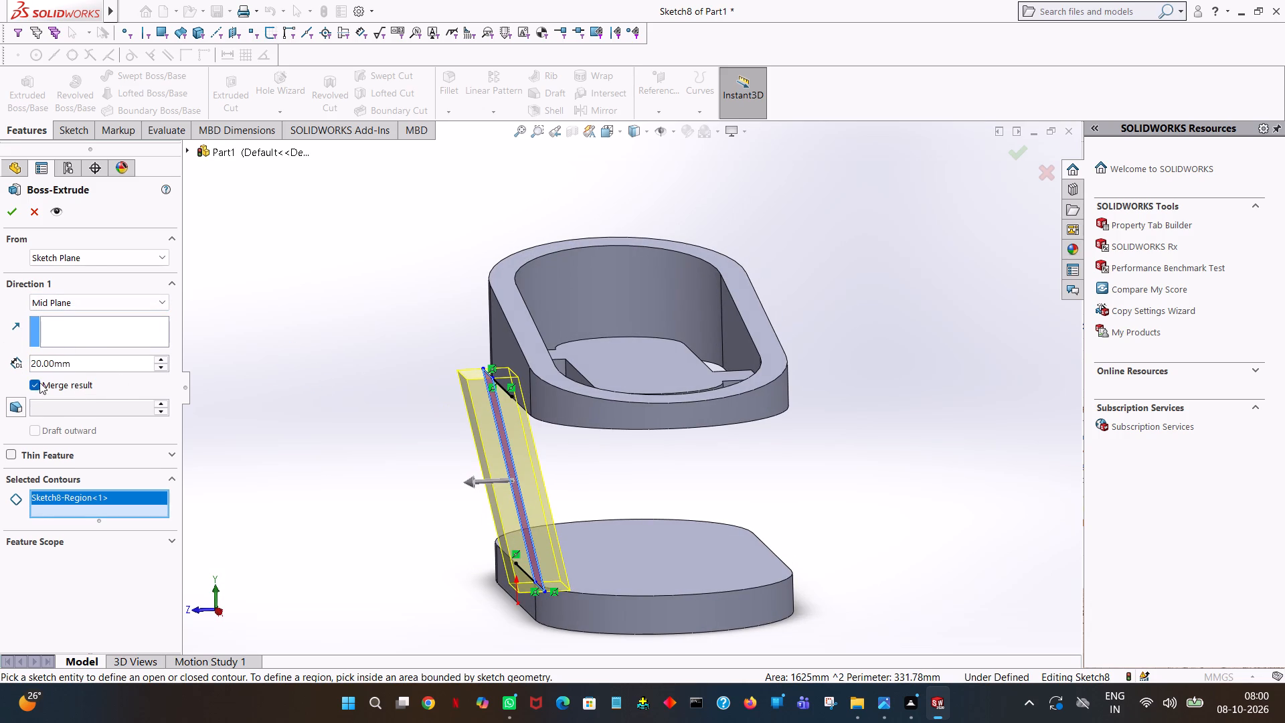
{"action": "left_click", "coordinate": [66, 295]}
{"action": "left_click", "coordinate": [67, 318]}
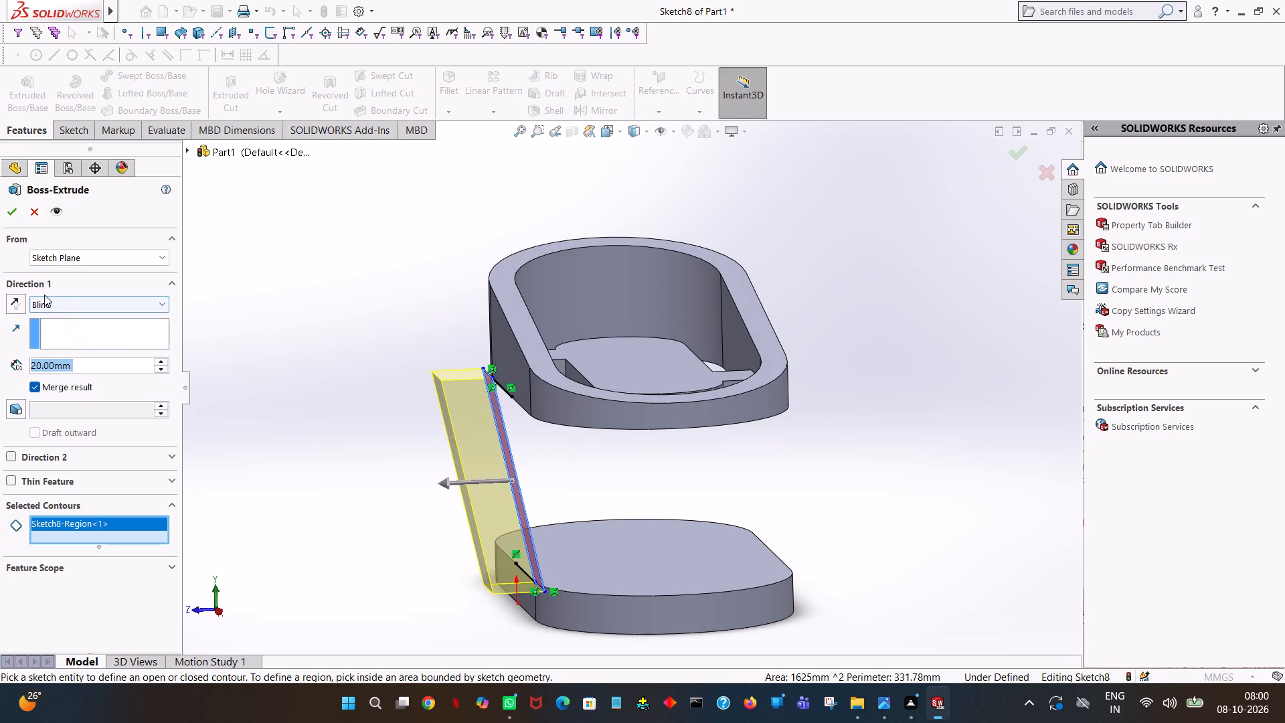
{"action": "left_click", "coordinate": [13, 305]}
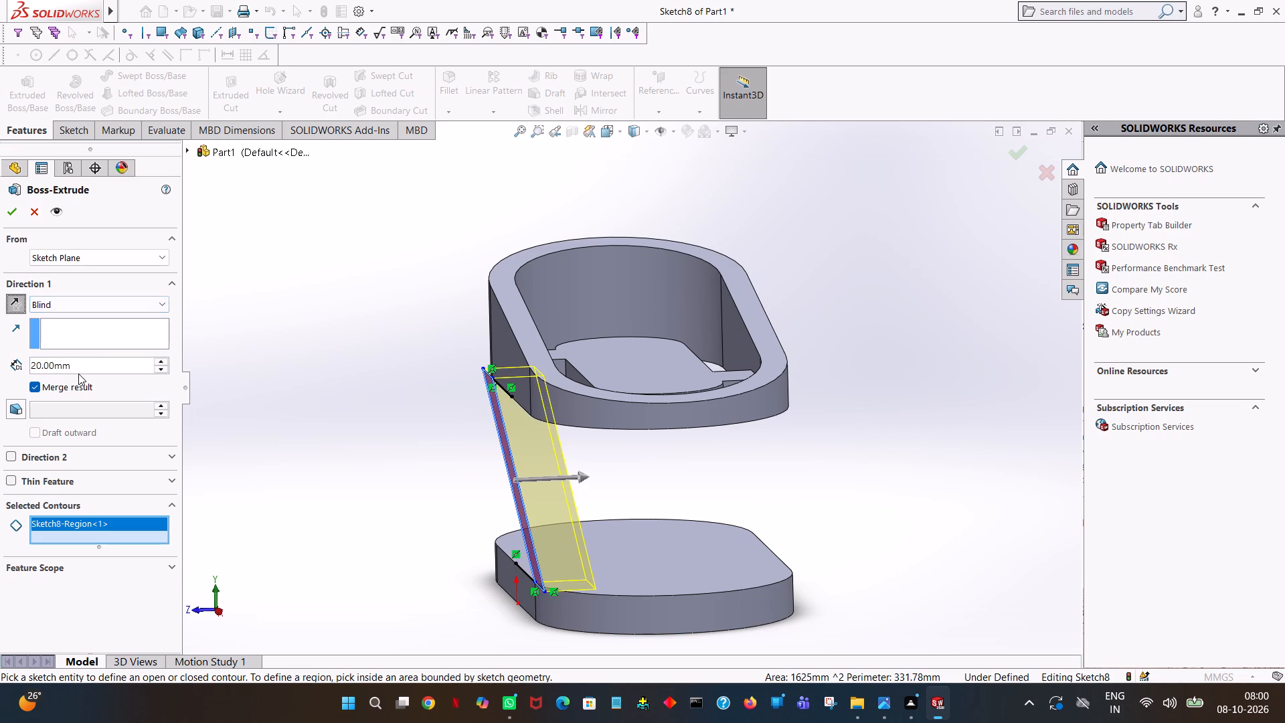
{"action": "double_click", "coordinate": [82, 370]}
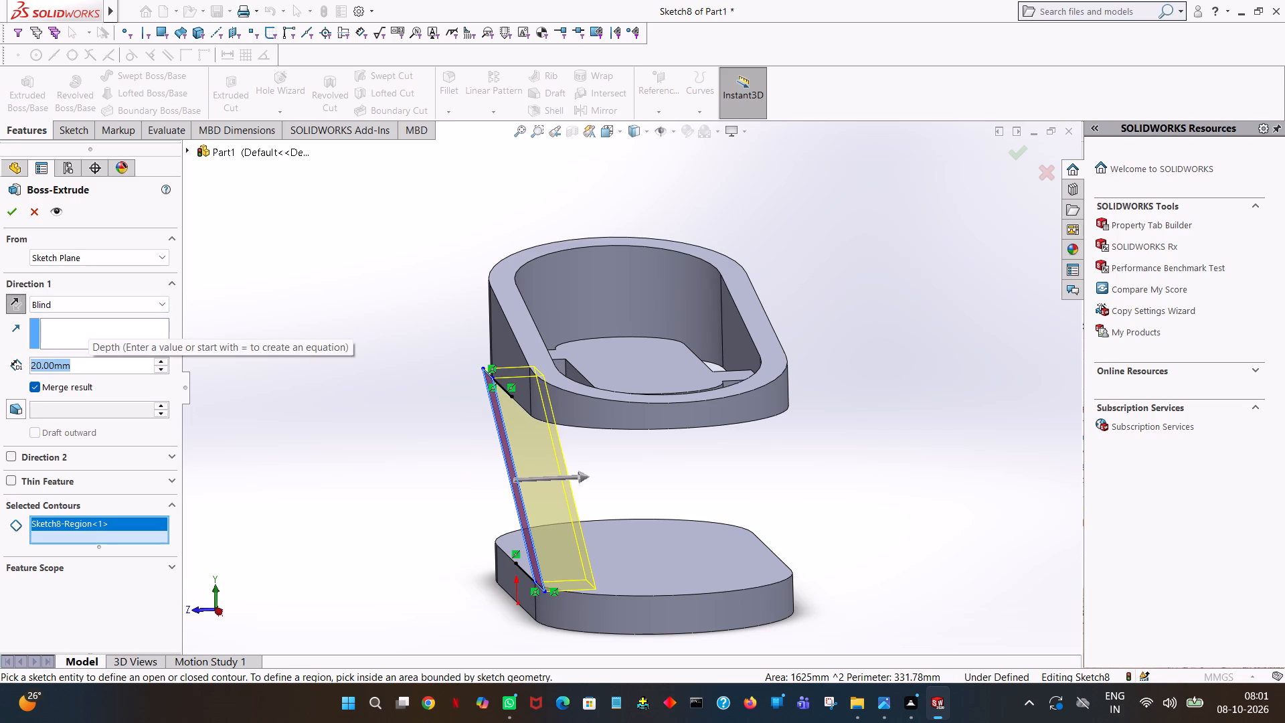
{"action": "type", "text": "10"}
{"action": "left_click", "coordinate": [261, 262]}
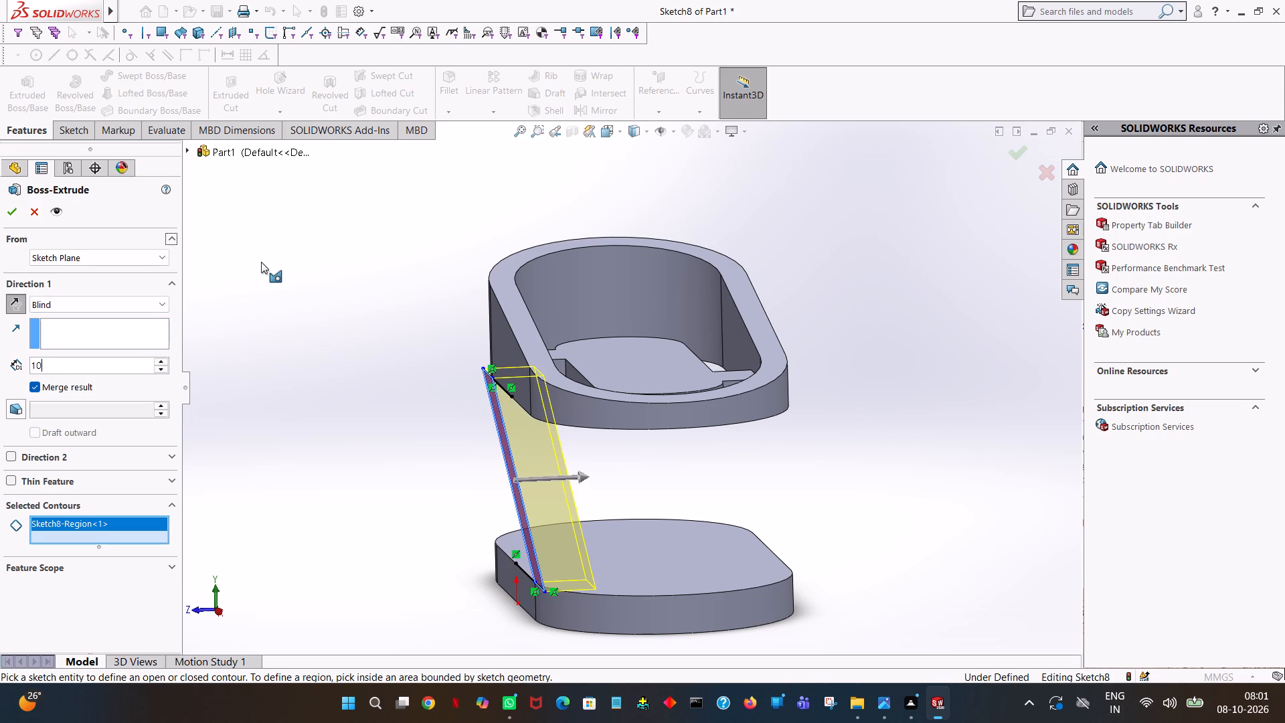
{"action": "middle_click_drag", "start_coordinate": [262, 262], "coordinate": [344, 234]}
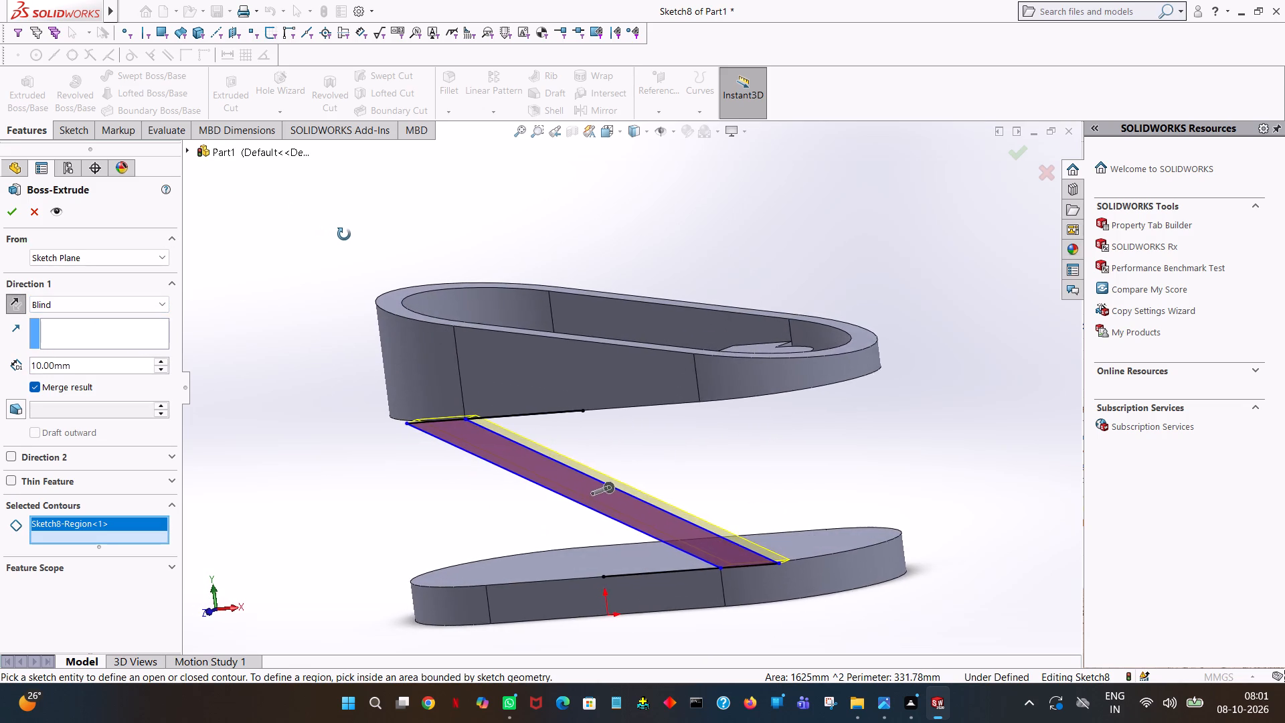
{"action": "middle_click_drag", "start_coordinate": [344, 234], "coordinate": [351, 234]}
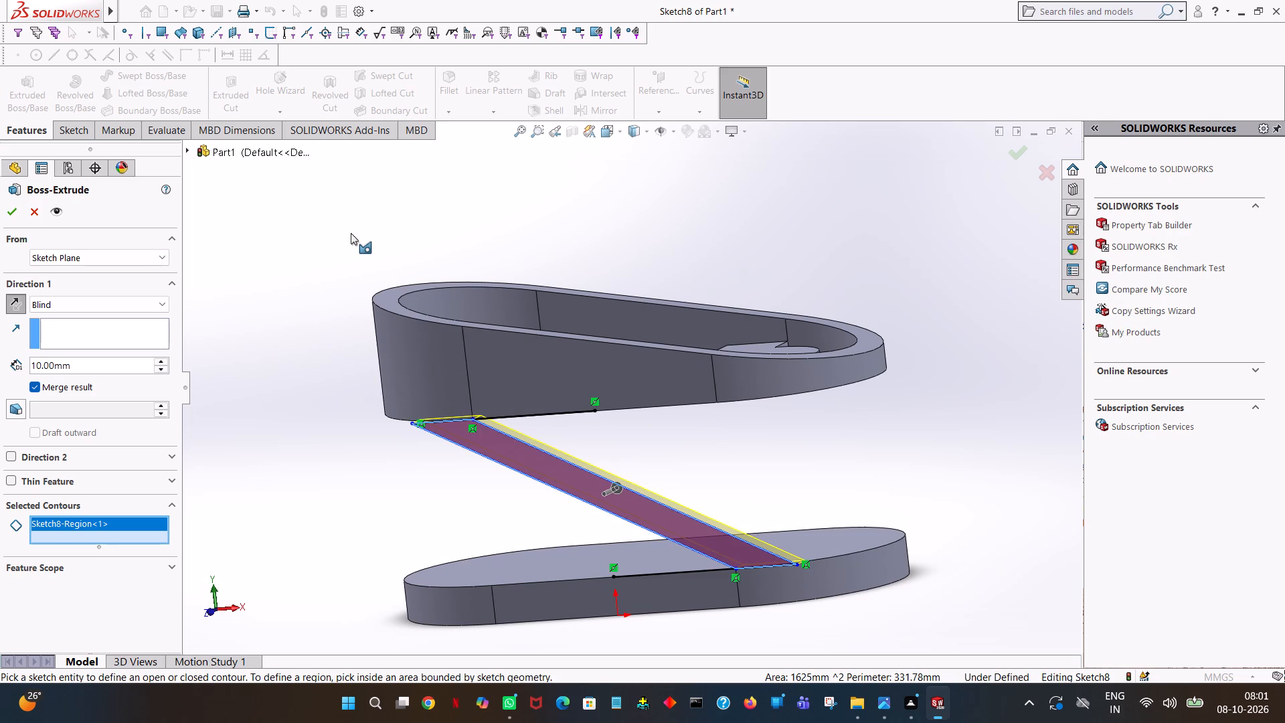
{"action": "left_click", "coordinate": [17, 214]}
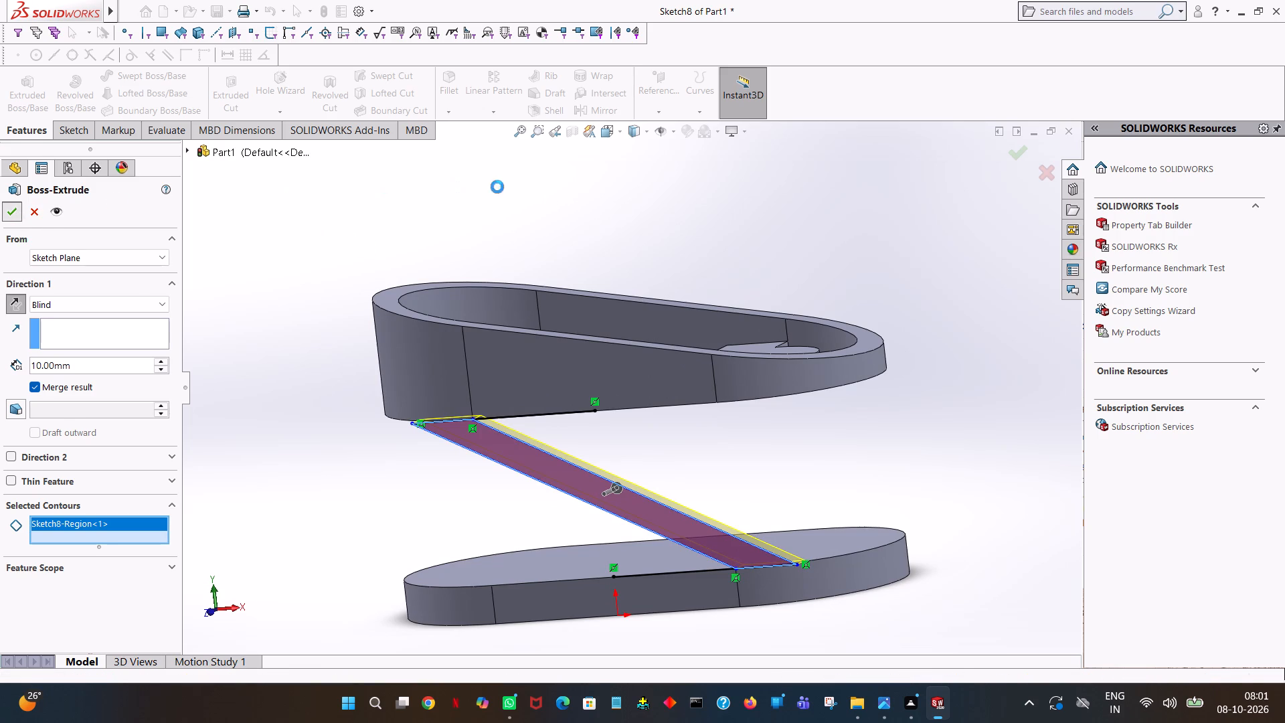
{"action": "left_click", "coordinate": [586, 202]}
Examine the diagonal support from several sides, checking how it meets the ring and the base plate.
{"action": "middle_click_drag", "start_coordinate": [586, 204], "coordinate": [516, 268]}
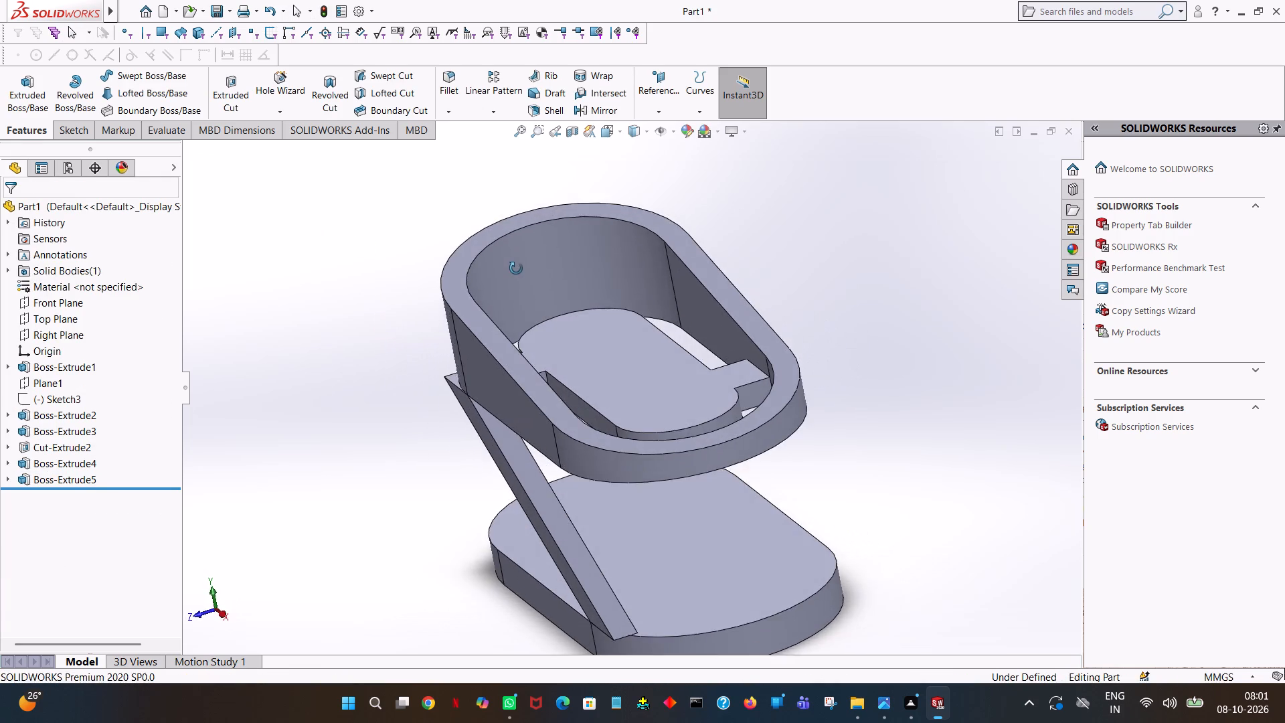
{"action": "middle_click_drag", "start_coordinate": [516, 268], "coordinate": [600, 418]}
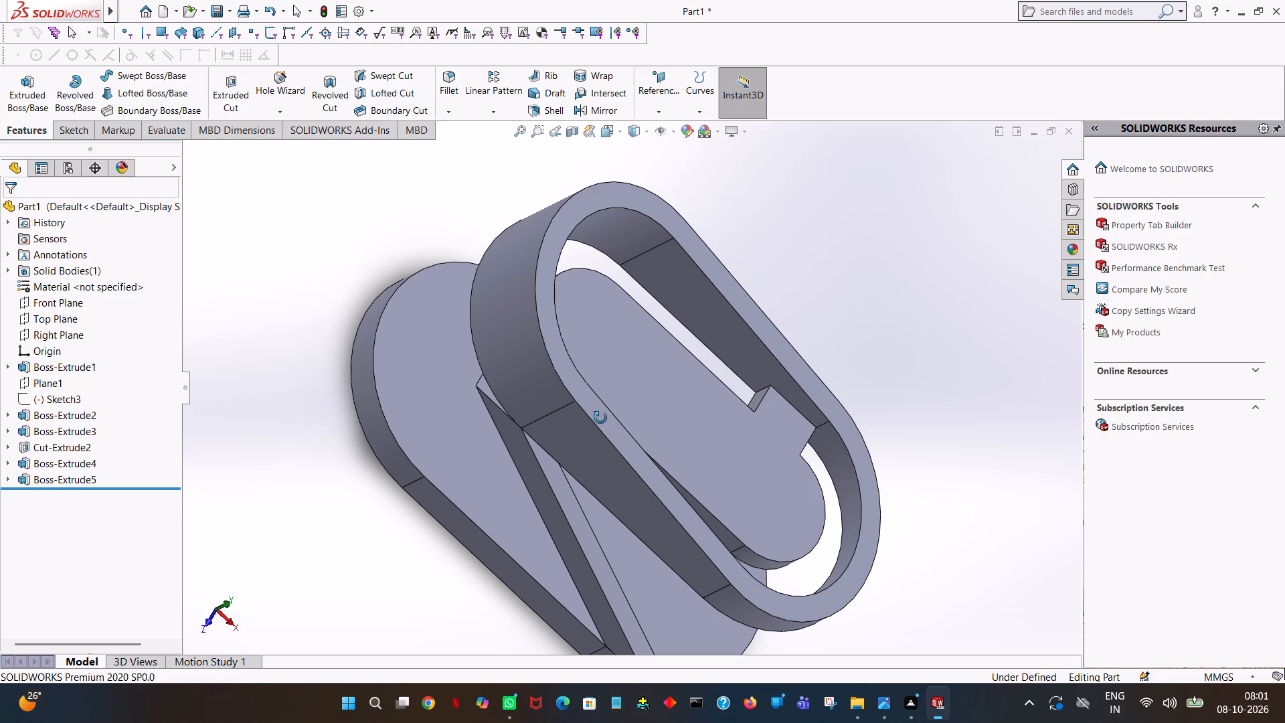
{"action": "middle_click_drag", "start_coordinate": [600, 418], "coordinate": [711, 394]}
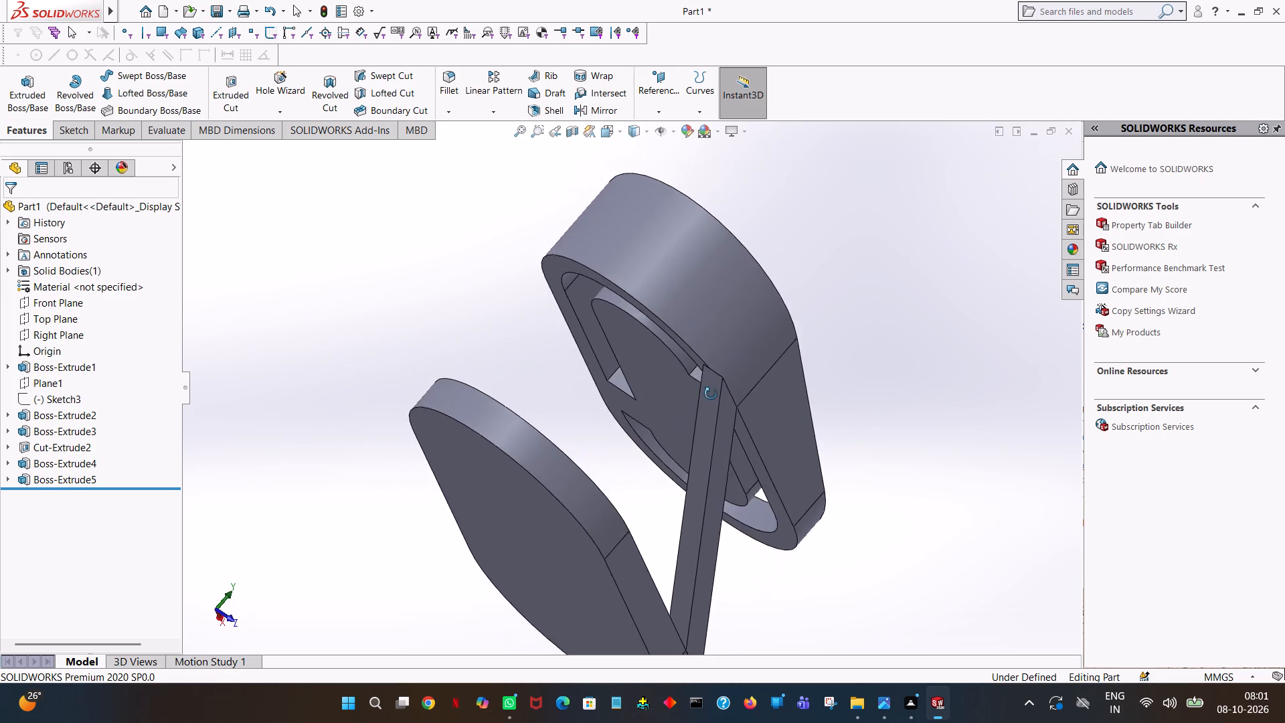
{"action": "middle_click_drag", "start_coordinate": [711, 394], "coordinate": [699, 524]}
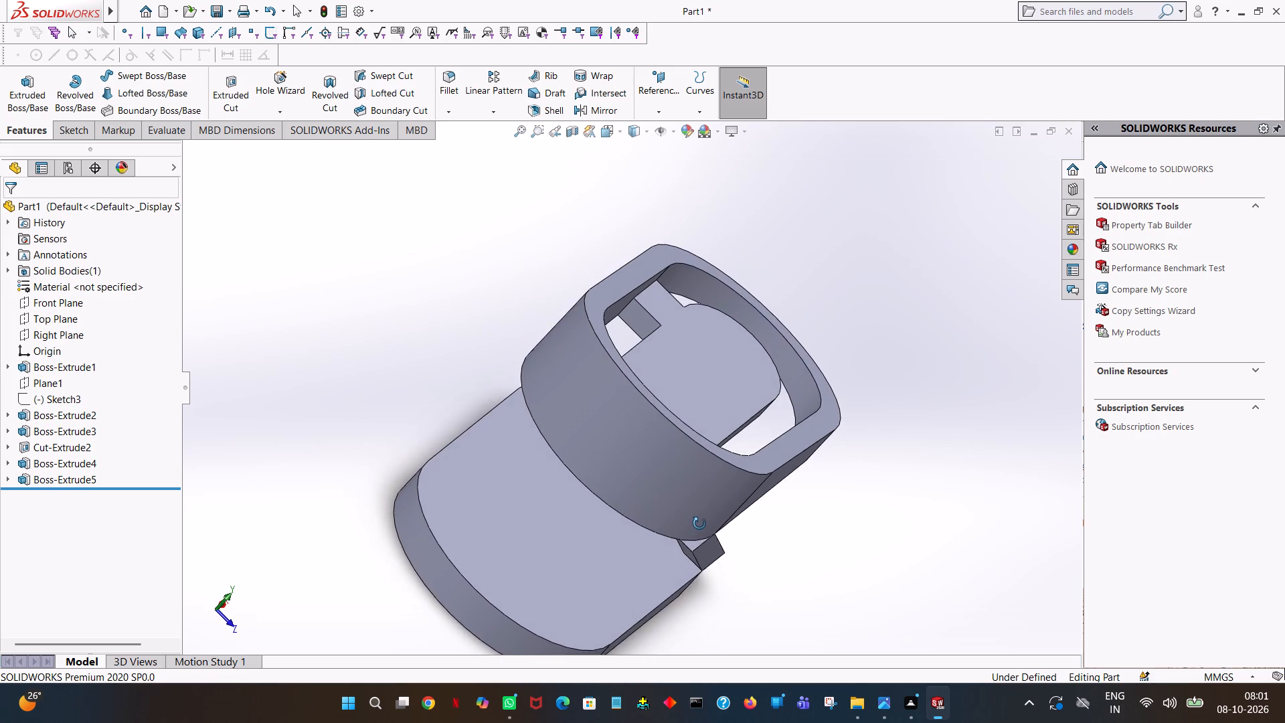
{"action": "middle_click_drag", "start_coordinate": [699, 524], "coordinate": [667, 498]}
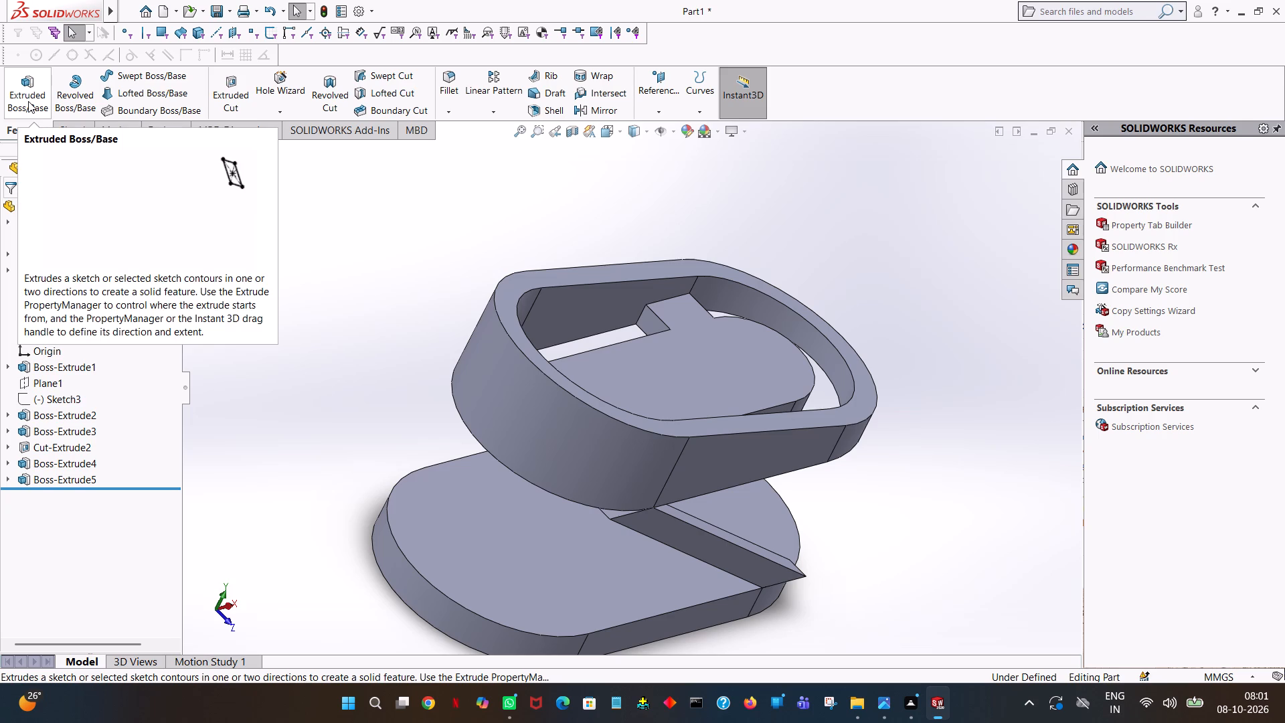
{"action": "middle_click_drag", "start_coordinate": [946, 535], "coordinate": [830, 440]}
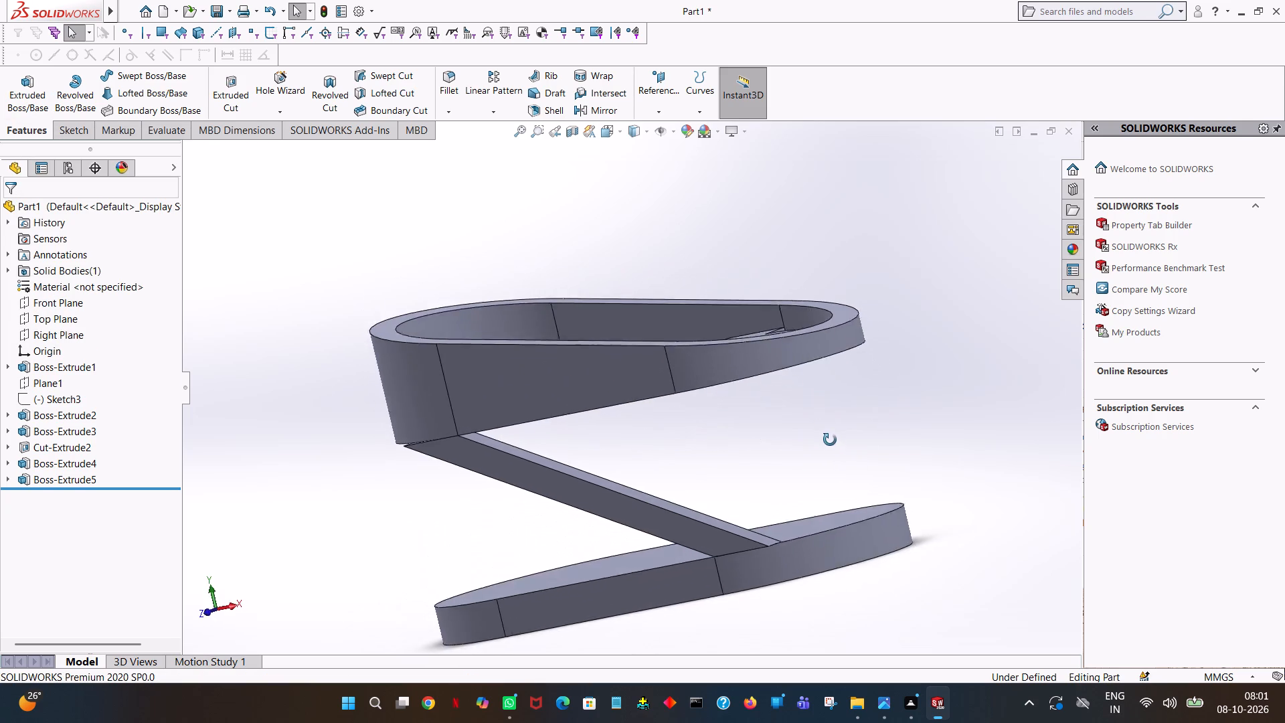
{"action": "middle_click_drag", "start_coordinate": [830, 440], "coordinate": [829, 253]}
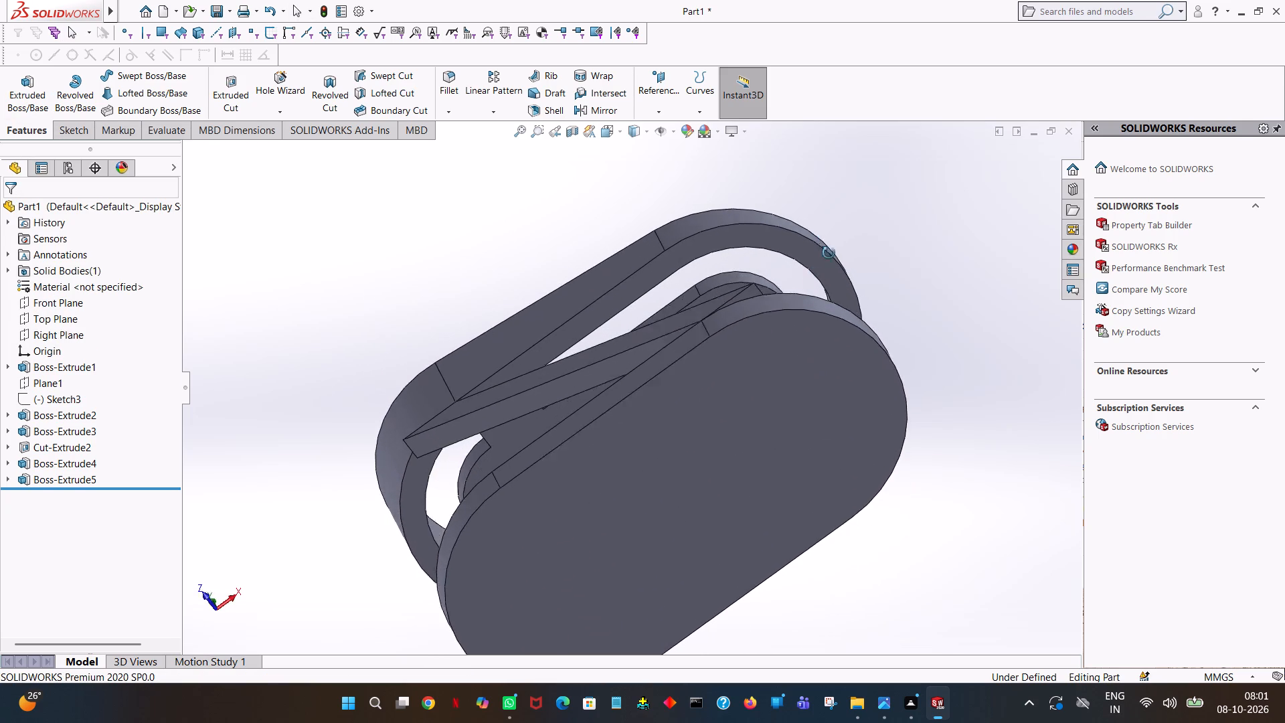
{"action": "middle_click_drag", "start_coordinate": [829, 253], "coordinate": [891, 575]}
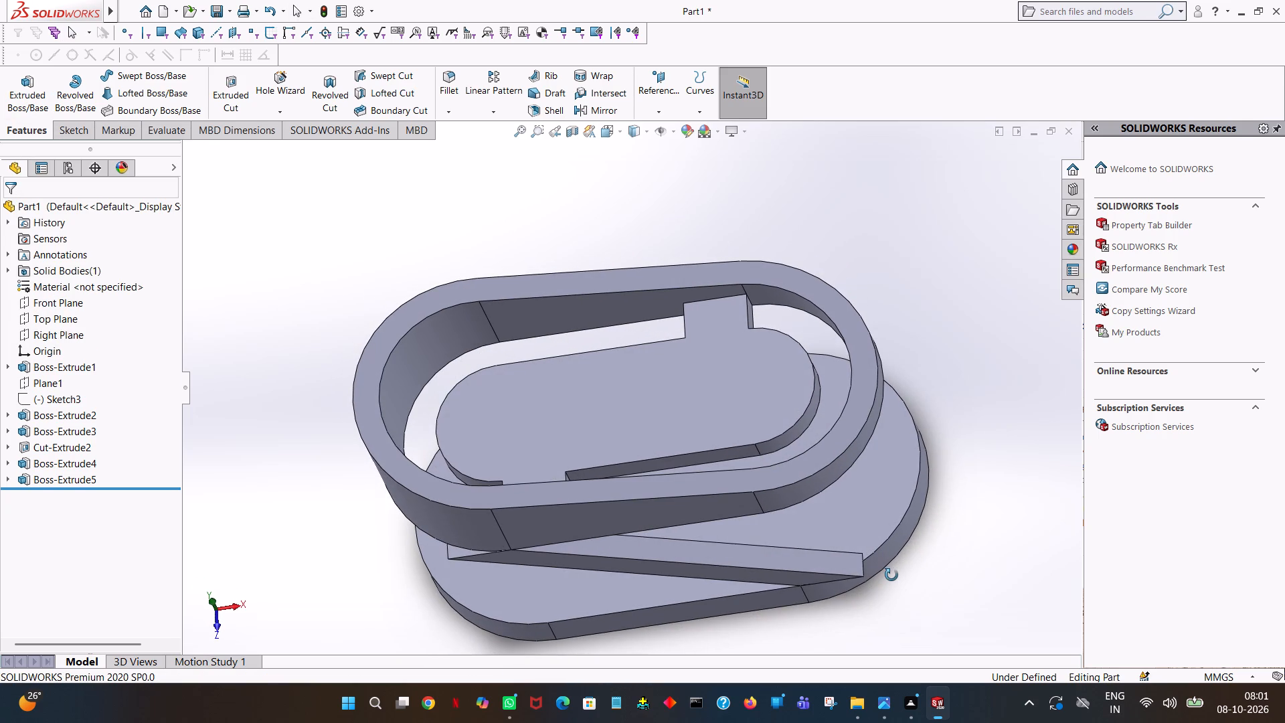
{"action": "middle_click_drag", "start_coordinate": [891, 575], "coordinate": [918, 547]}
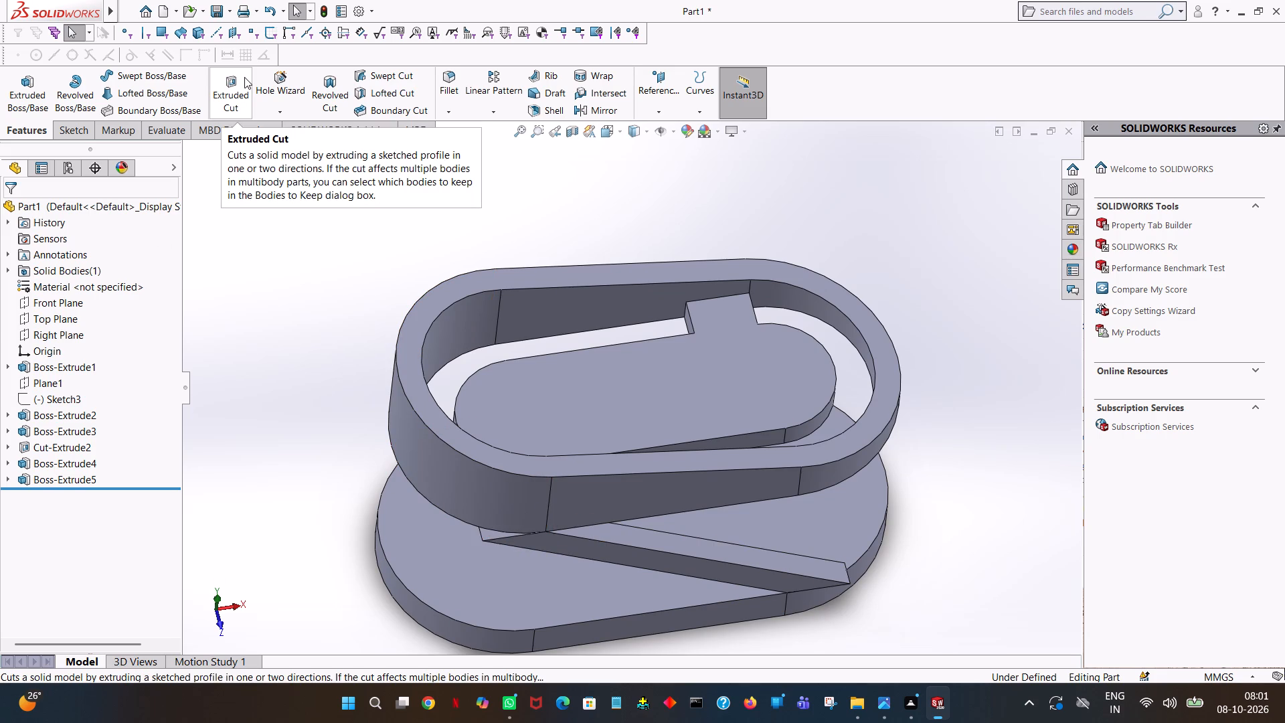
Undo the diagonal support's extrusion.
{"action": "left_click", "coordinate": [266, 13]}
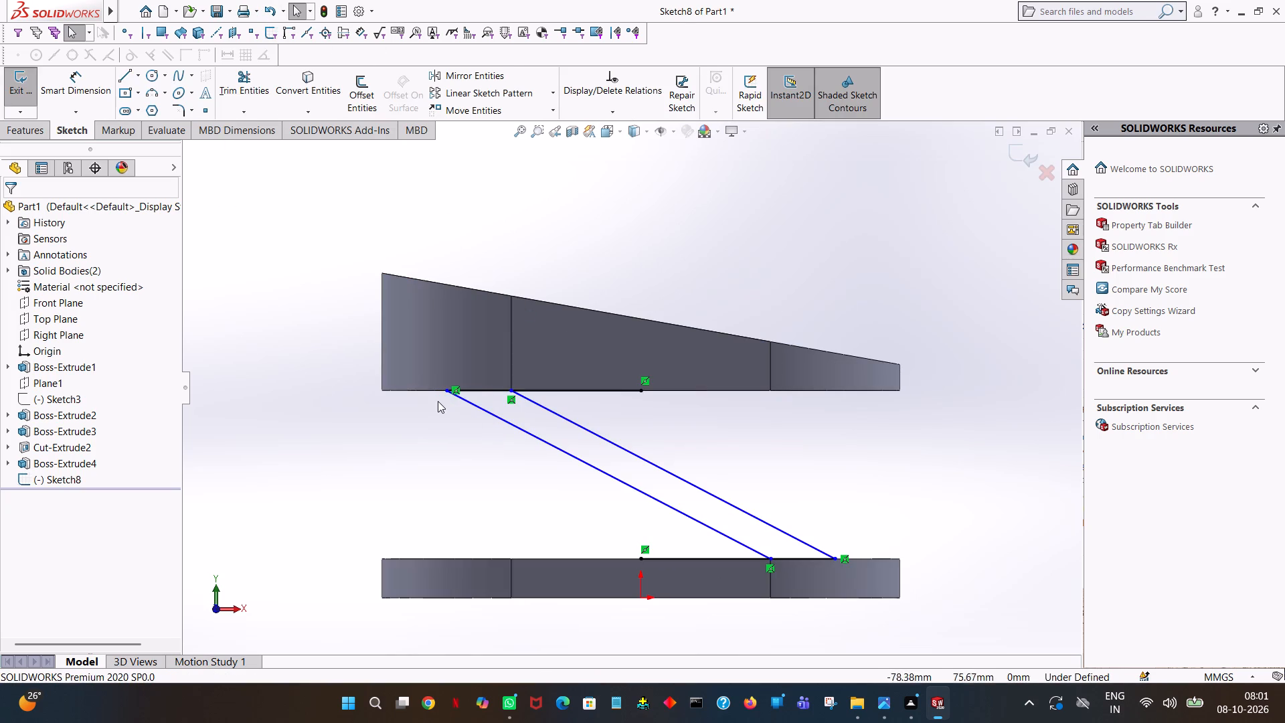
Examine the diagonal support sketch against the ring and base plate, ending with a view normal to the sketch.
{"action": "middle_click_drag", "start_coordinate": [458, 413], "coordinate": [585, 461]}
{"action": "middle_click_drag", "start_coordinate": [585, 461], "coordinate": [564, 511]}
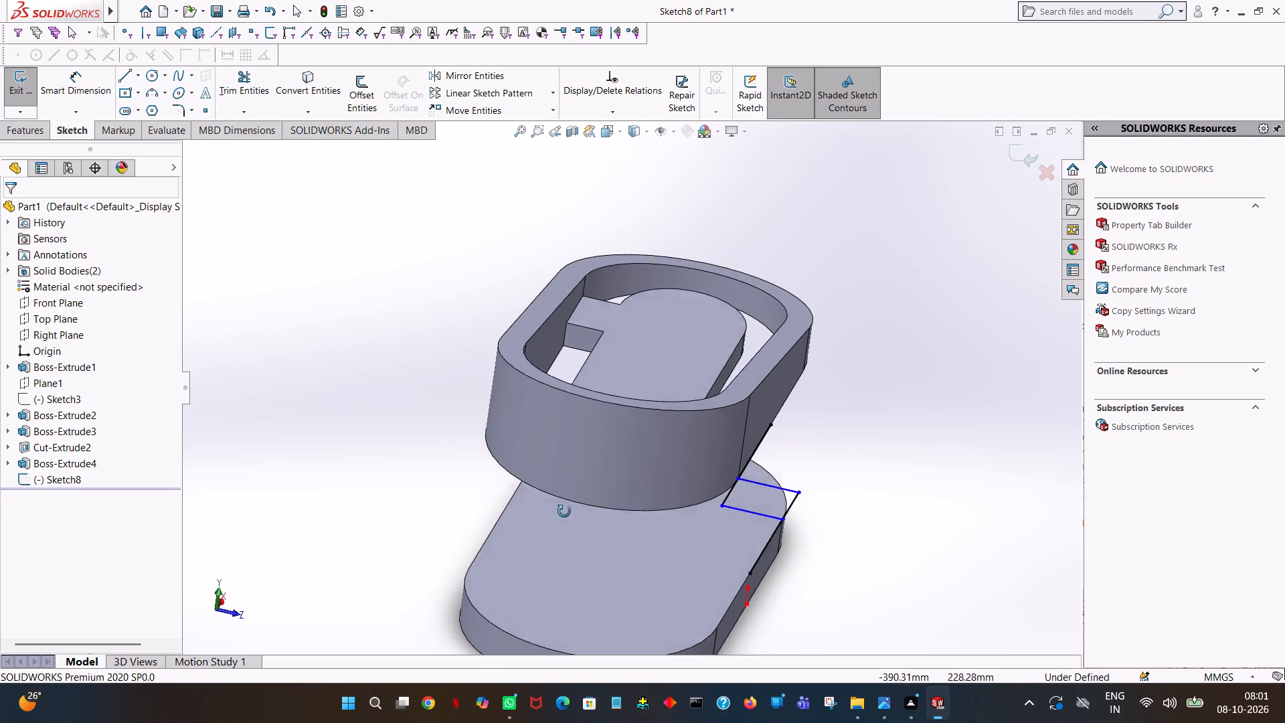
{"action": "middle_click_drag", "start_coordinate": [564, 511], "coordinate": [560, 580]}
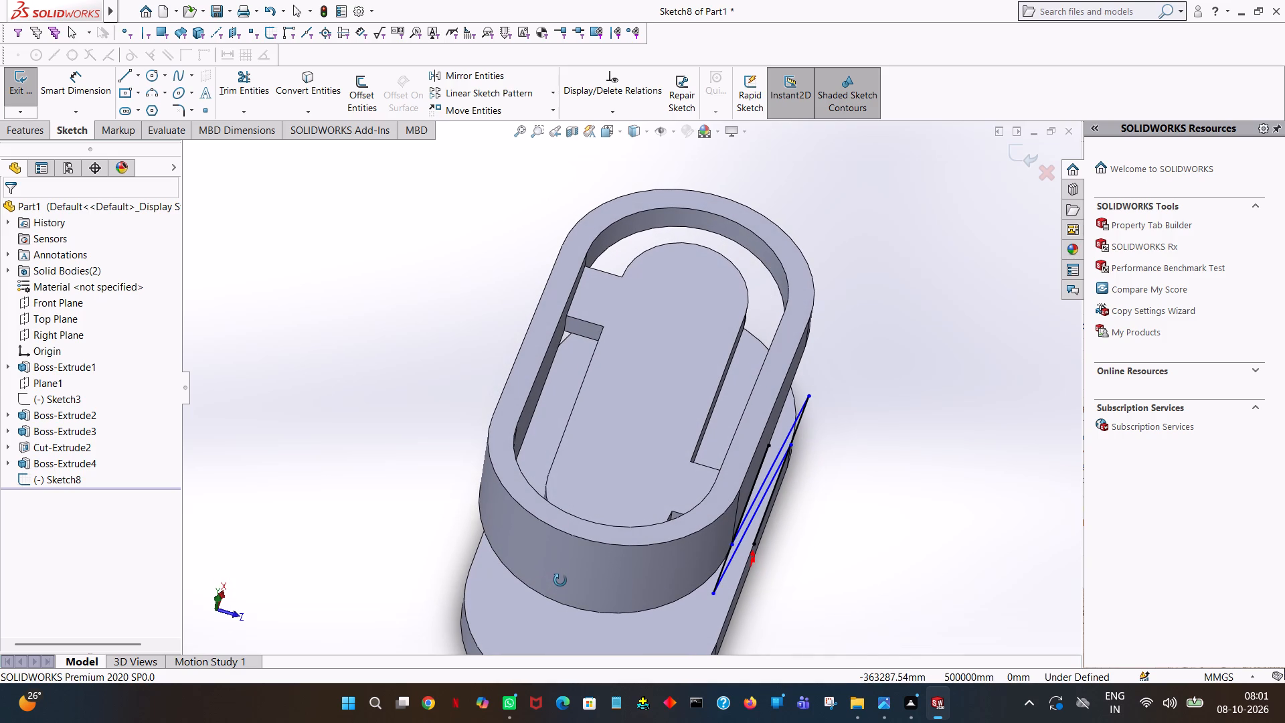
{"action": "middle_click_drag", "start_coordinate": [560, 580], "coordinate": [560, 580]}
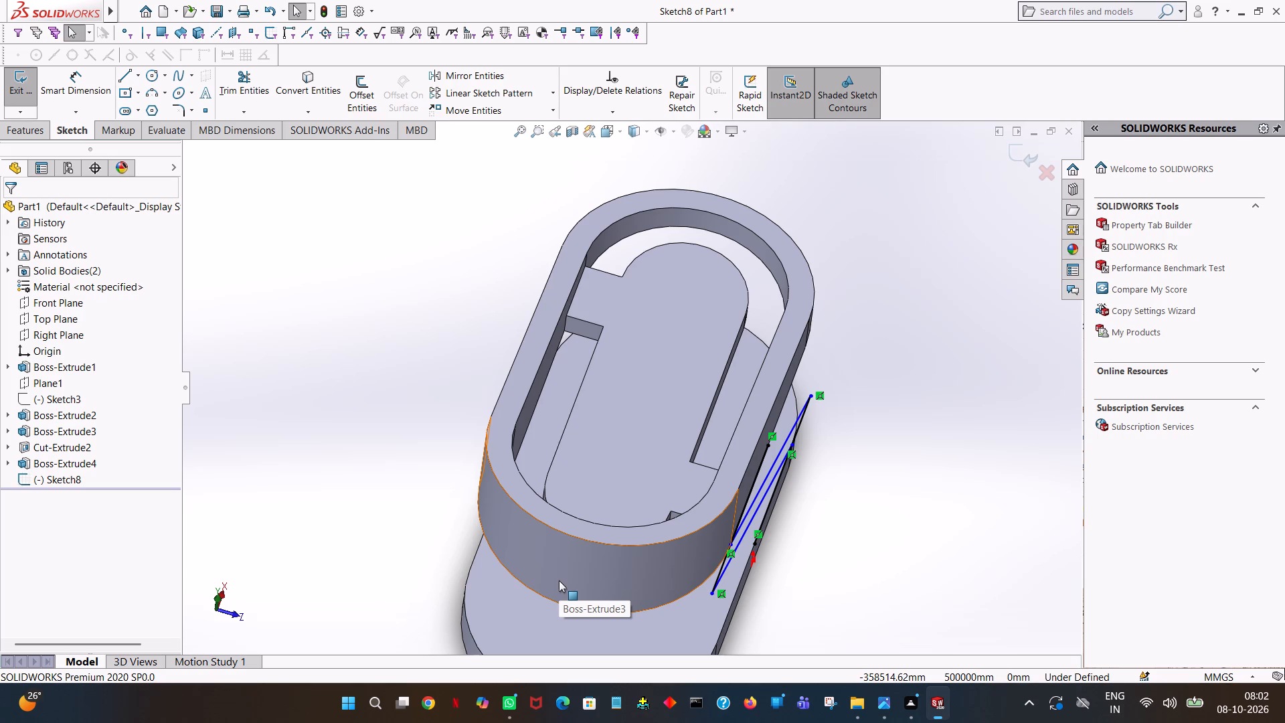
{"action": "middle_click_drag", "start_coordinate": [548, 573], "coordinate": [500, 483]}
{"action": "middle_click_drag", "start_coordinate": [502, 484], "coordinate": [527, 438]}
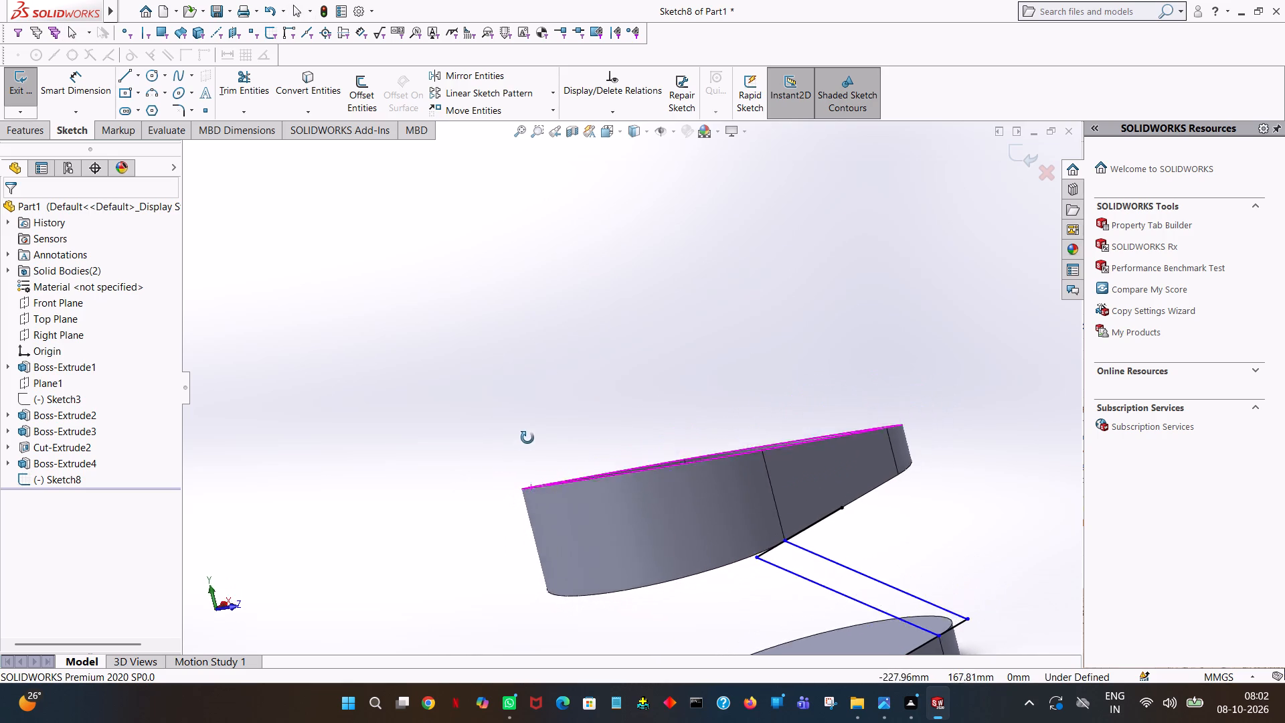
{"action": "middle_click_drag", "start_coordinate": [527, 438], "coordinate": [455, 335]}
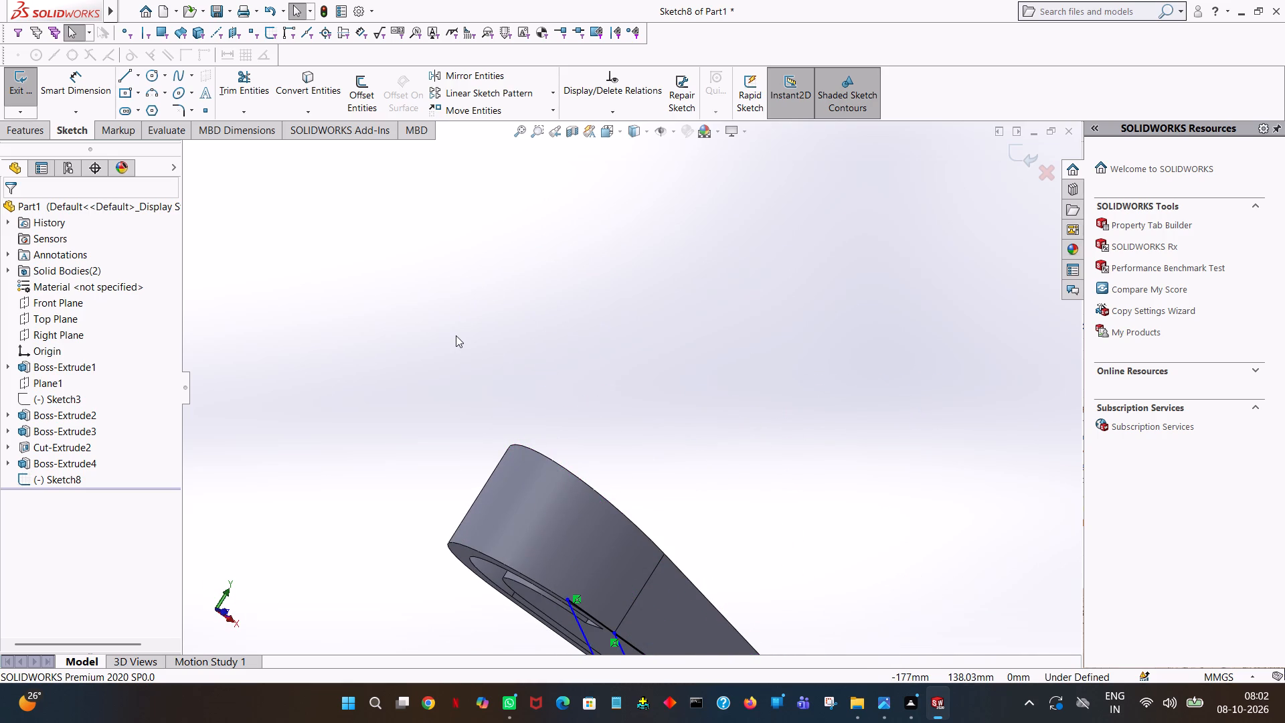
{"action": "key", "text": "space"}
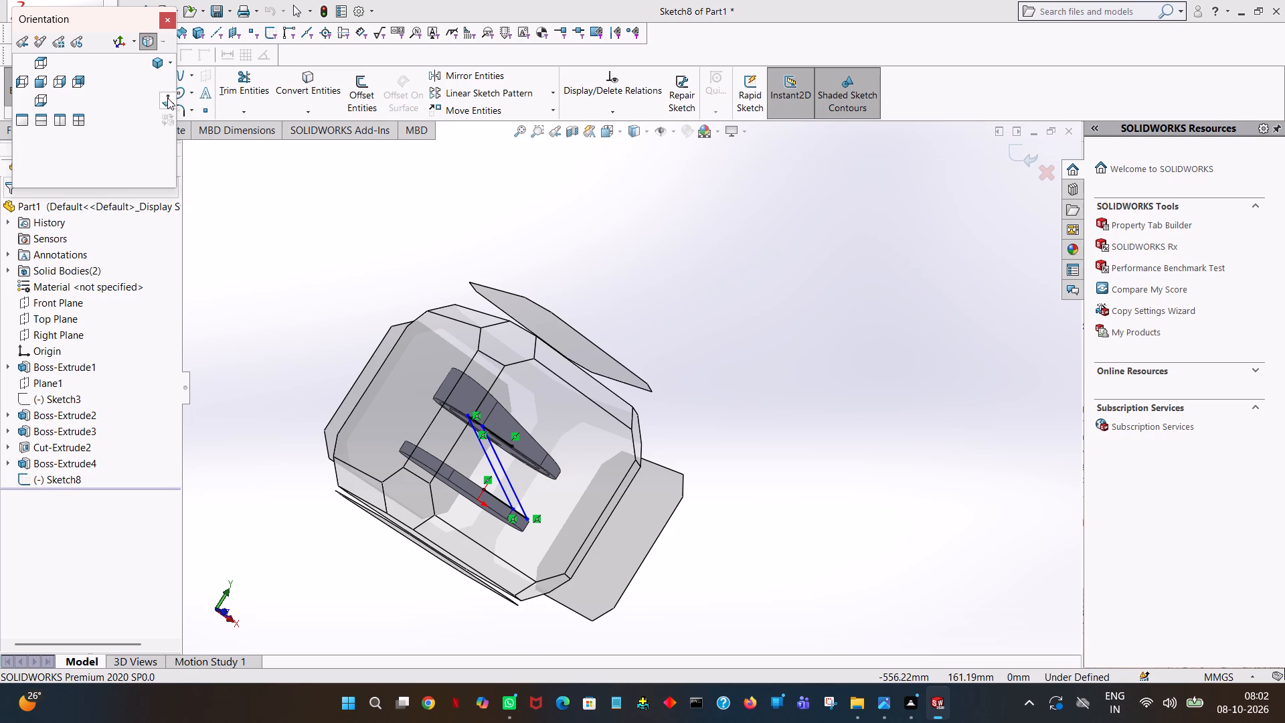
{"action": "left_click", "coordinate": [167, 98]}
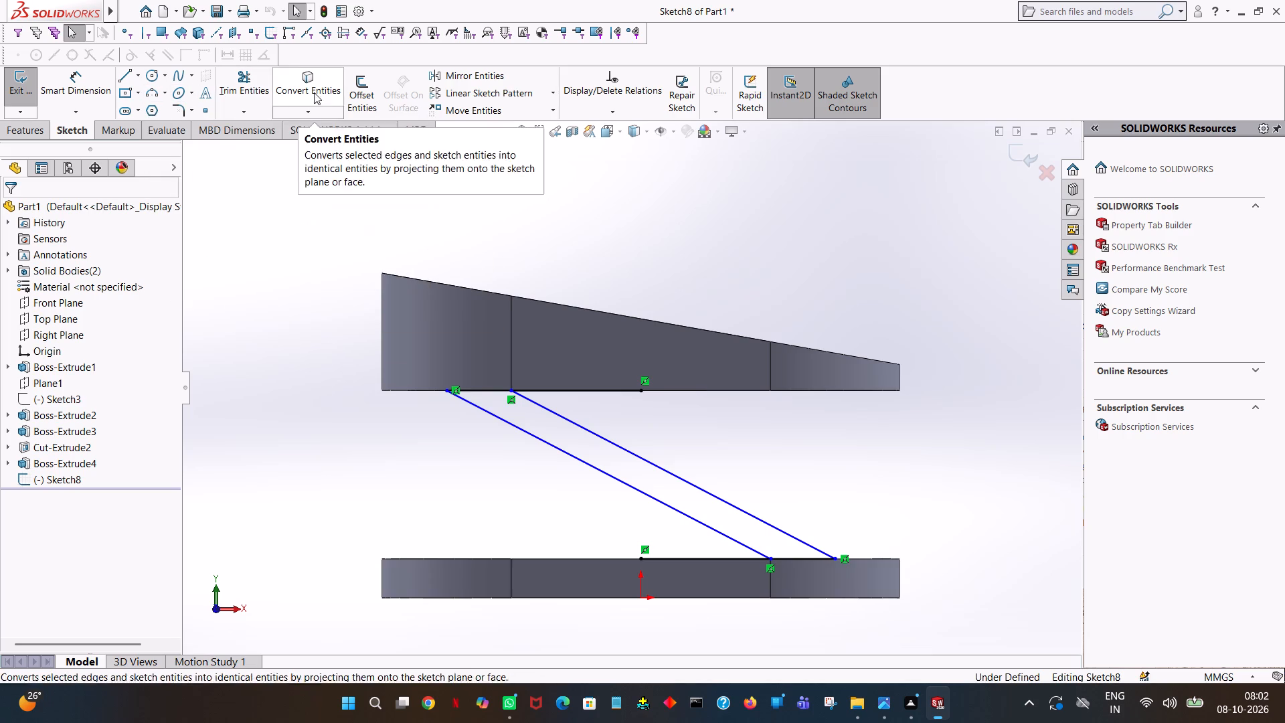
Trim away both diagonals and the ring and base-plate edge lines of the diagonal support sketch, and exit the emptied sketch.
{"action": "middle_click_drag", "start_coordinate": [664, 272], "coordinate": [664, 278]}
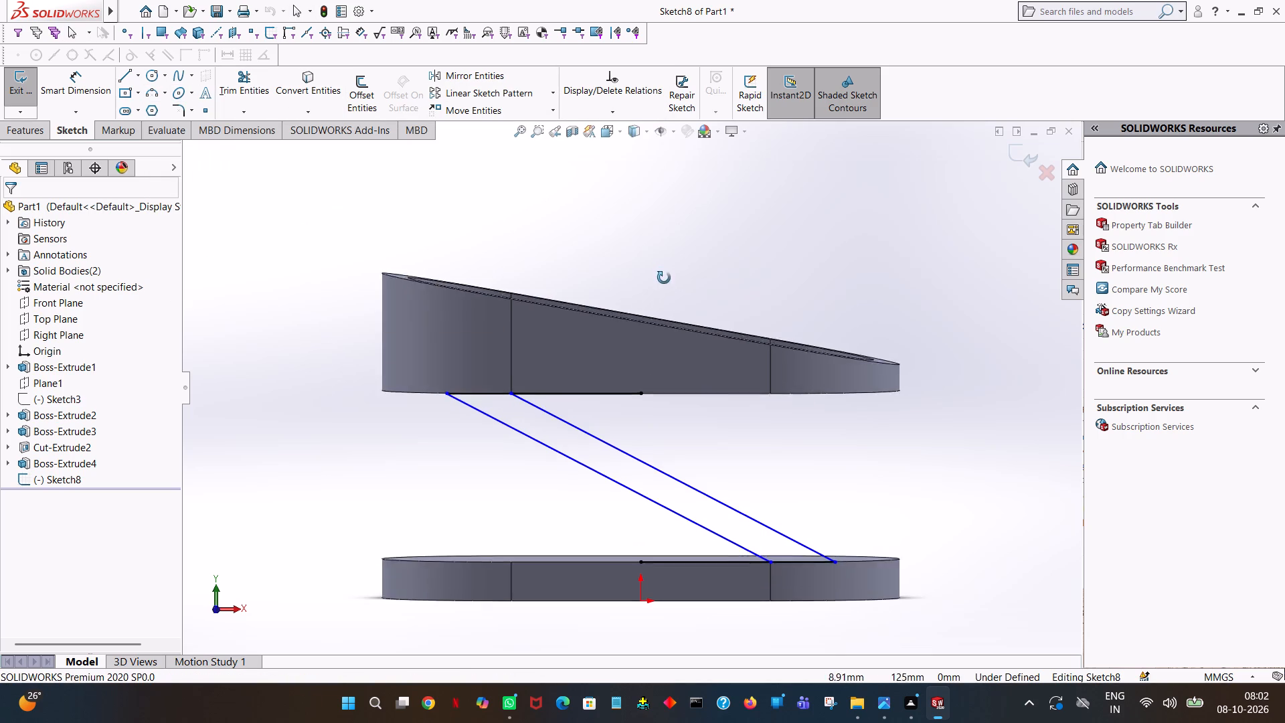
{"action": "middle_click_drag", "start_coordinate": [664, 278], "coordinate": [663, 439]}
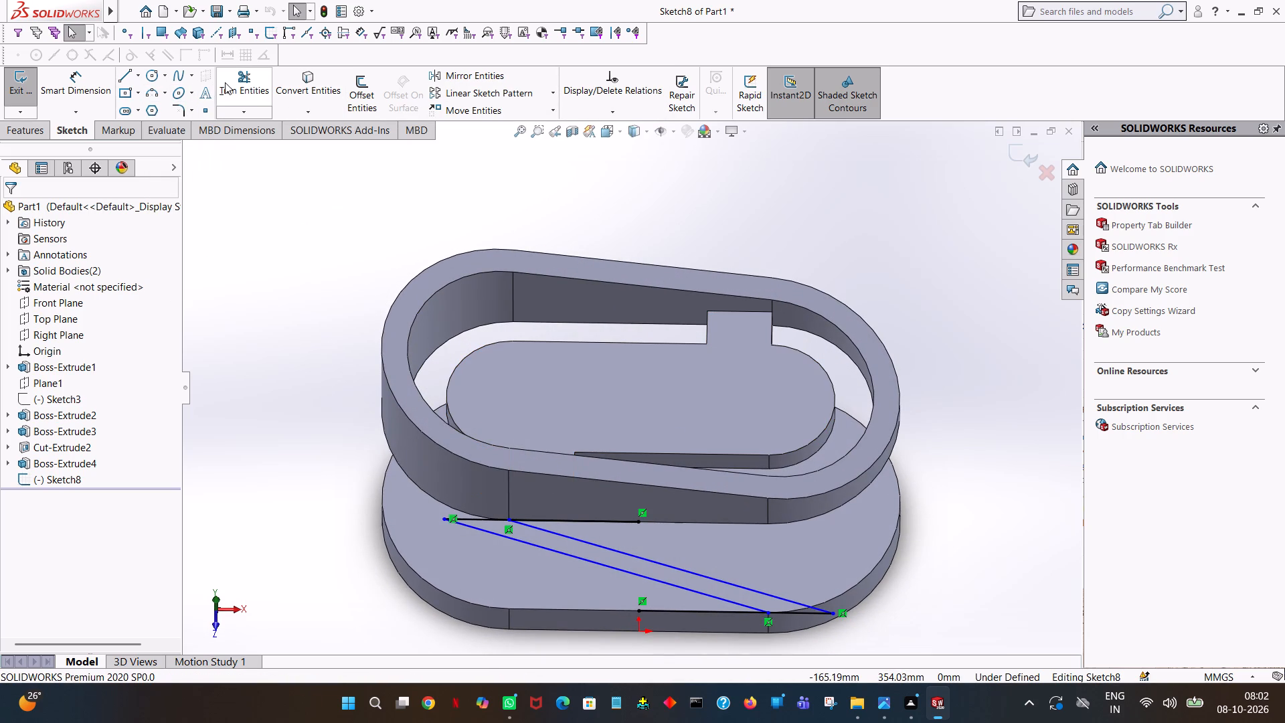
{"action": "left_click", "coordinate": [226, 82]}
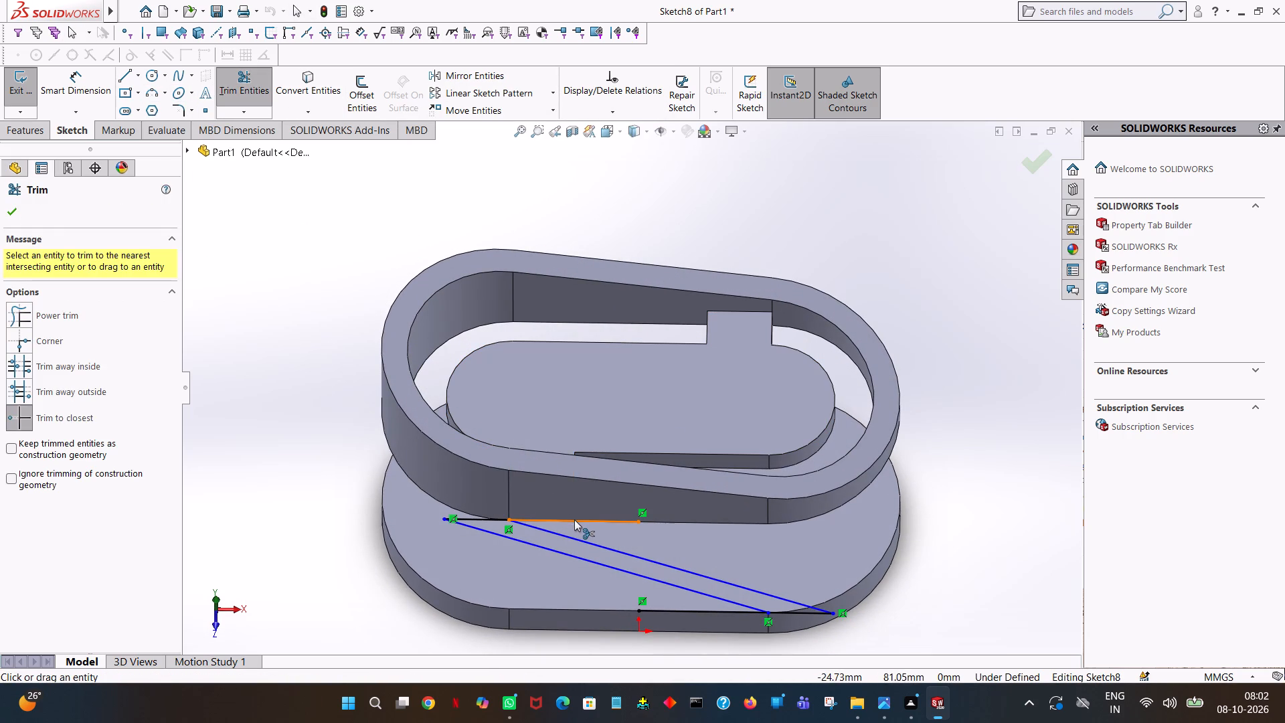
{"action": "left_click", "coordinate": [574, 519]}
{"action": "left_click", "coordinate": [585, 519]}
{"action": "left_click", "coordinate": [588, 523]}
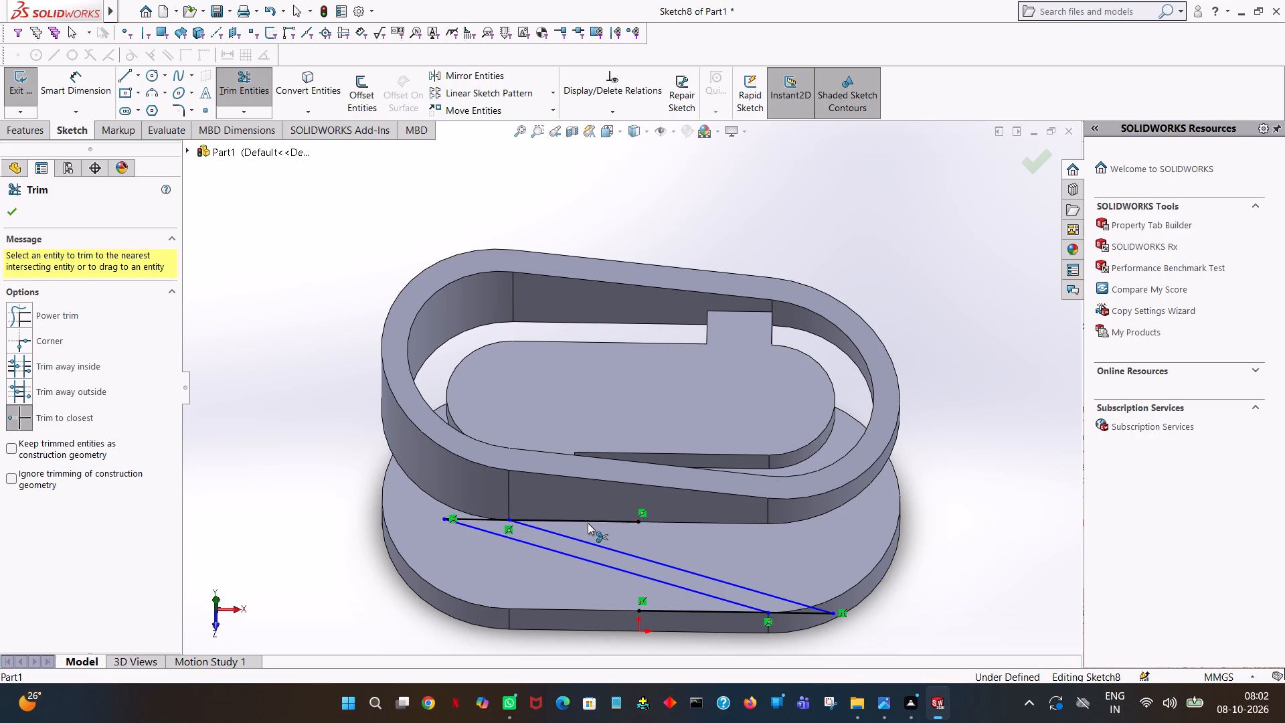
{"action": "left_click", "coordinate": [589, 541]}
{"action": "left_click", "coordinate": [589, 544]}
{"action": "left_click", "coordinate": [587, 557]}
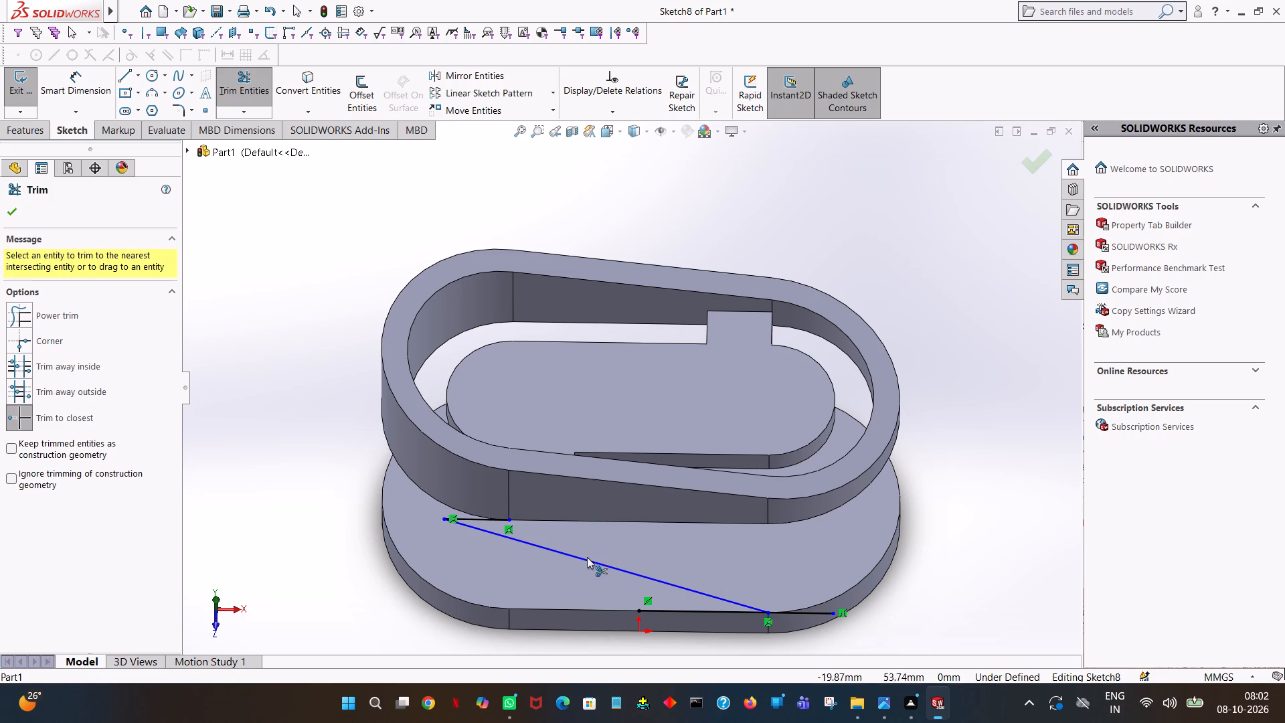
{"action": "left_click", "coordinate": [584, 562]}
{"action": "left_click", "coordinate": [469, 523]}
{"action": "left_click", "coordinate": [468, 516]}
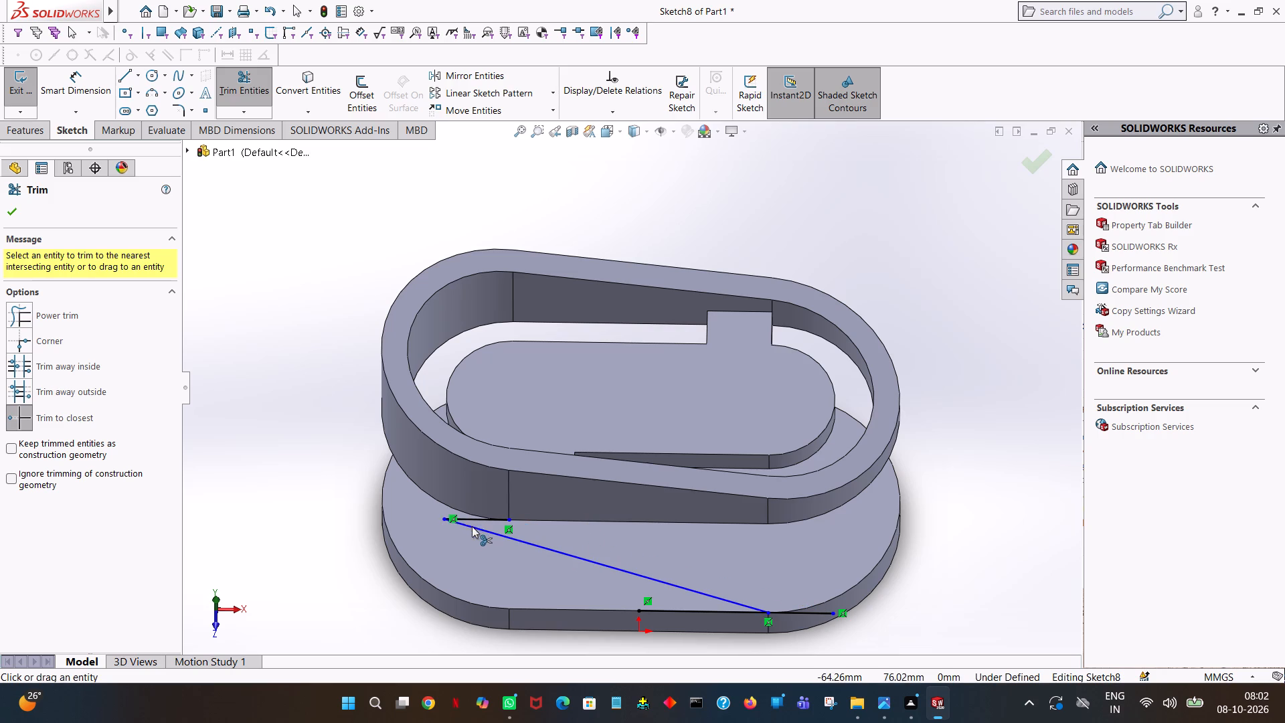
{"action": "left_click_drag", "start_coordinate": [472, 522], "coordinate": [475, 530]}
{"action": "left_click", "coordinate": [475, 532]}
{"action": "left_click", "coordinate": [477, 527]}
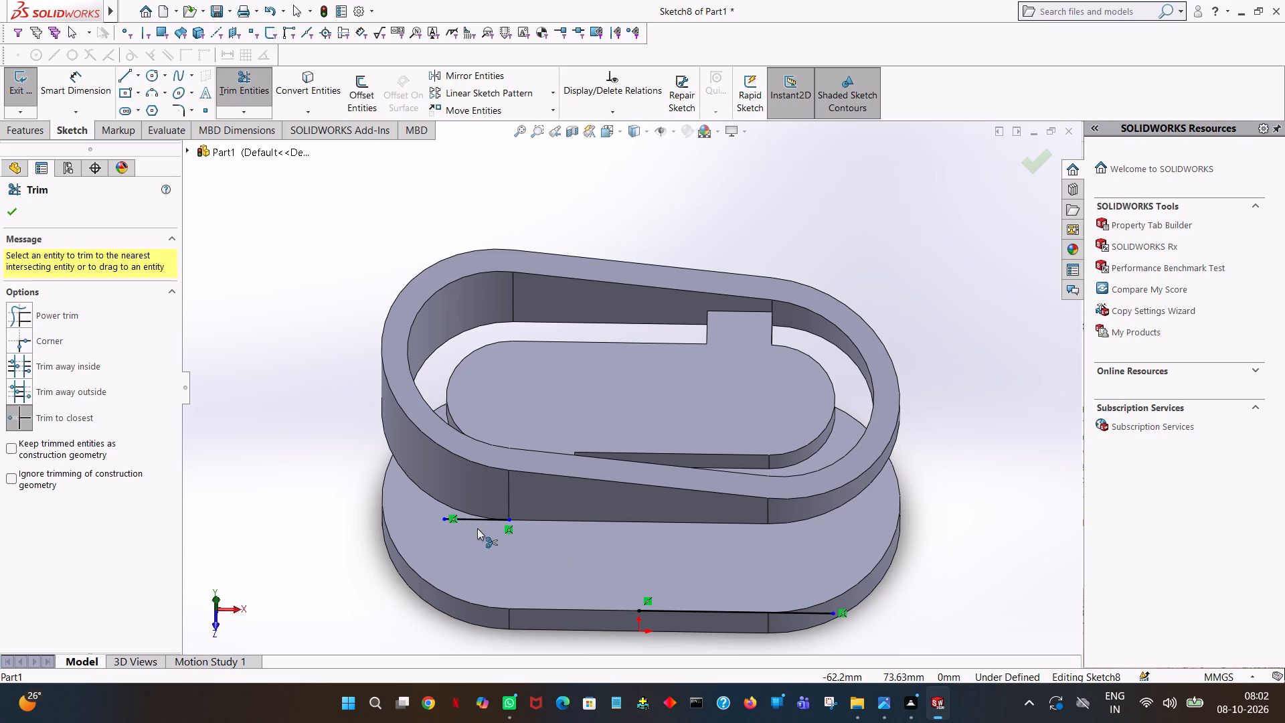
{"action": "left_click", "coordinate": [474, 517]}
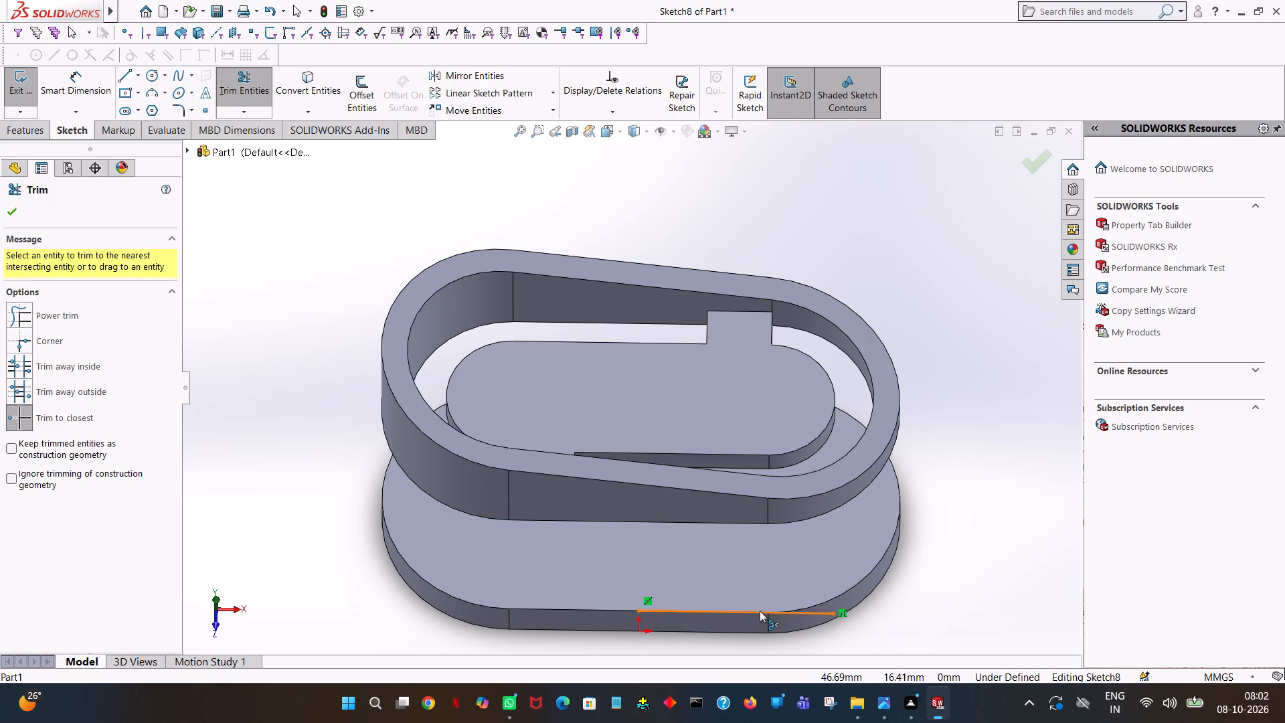
{"action": "left_click", "coordinate": [760, 611]}
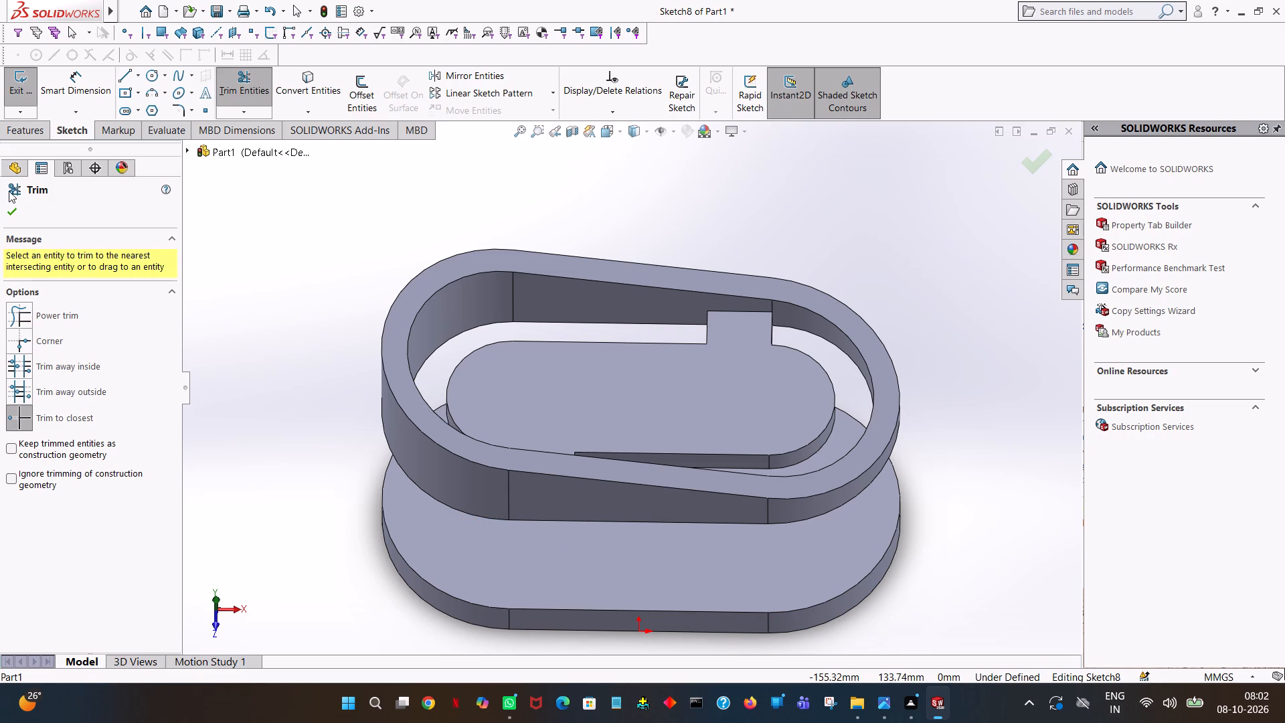
{"action": "left_click", "coordinate": [7, 202]}
{"action": "left_click", "coordinate": [19, 97]}
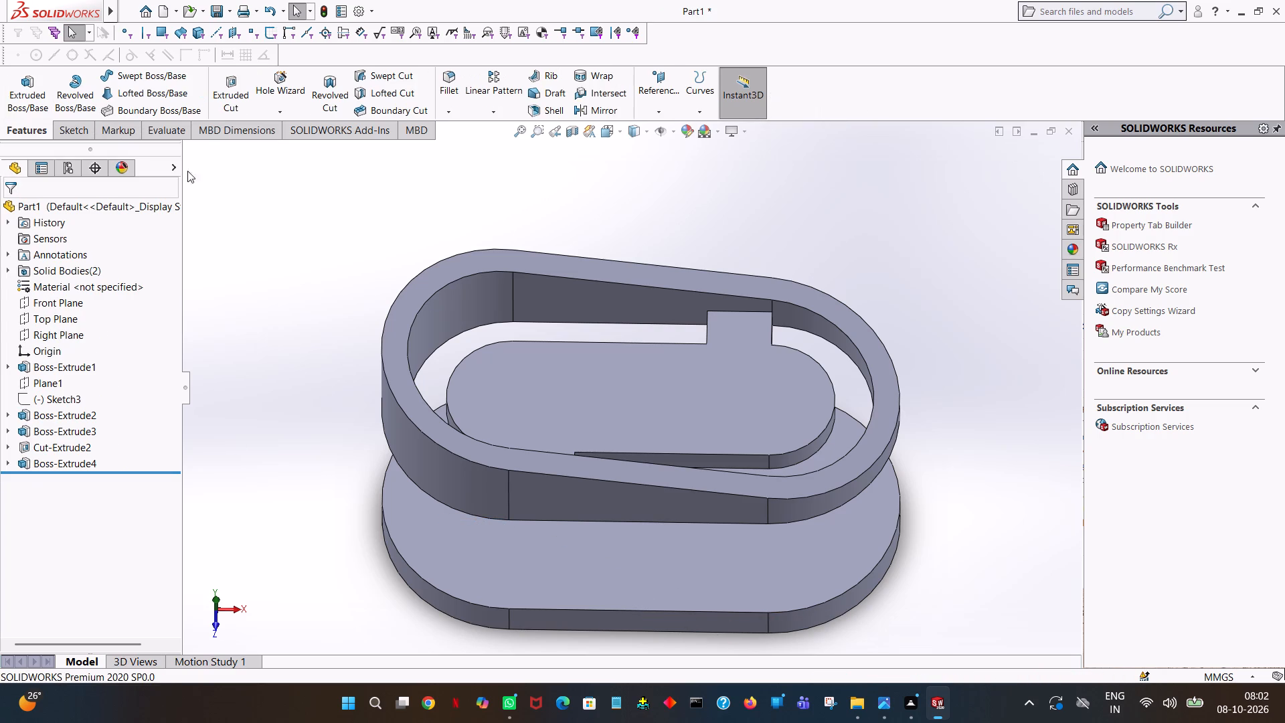
Start an Extruded Boss sketch on the far inner straight face of the sloped ring, viewed normal to the sketch plane.
{"action": "left_click", "coordinate": [18, 90]}
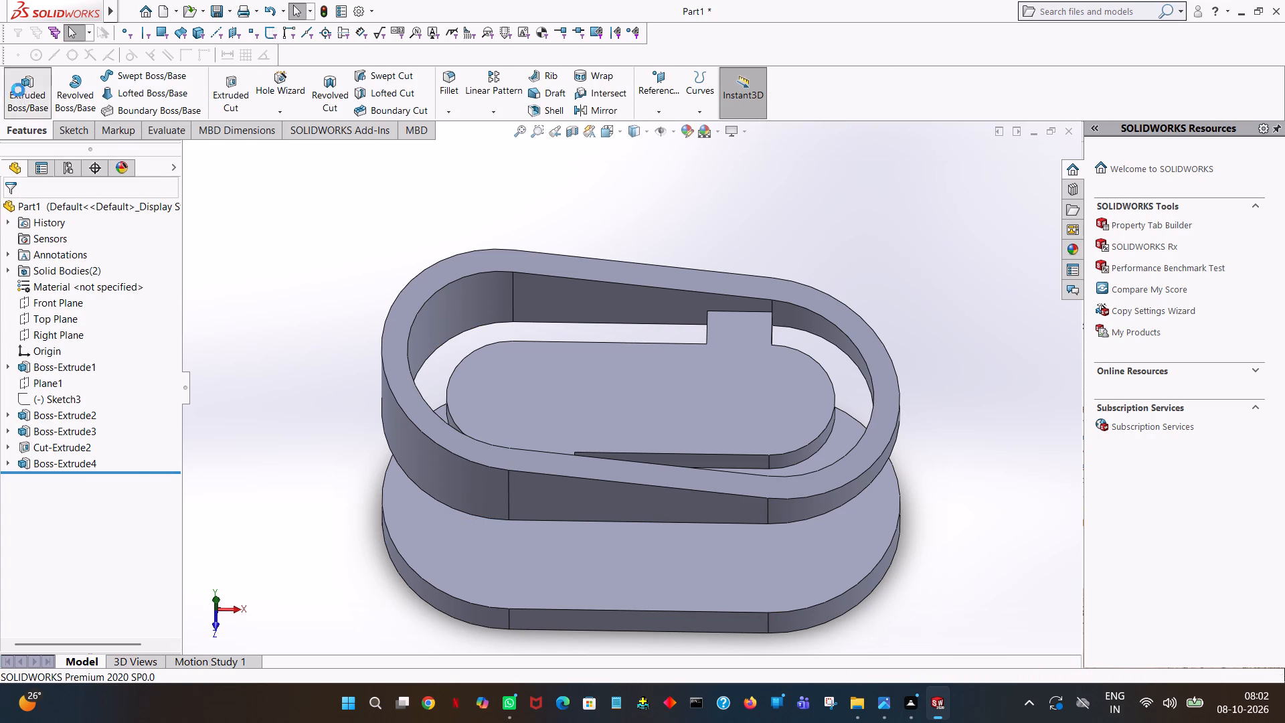
{"action": "middle_click_drag", "start_coordinate": [606, 268], "coordinate": [608, 313]}
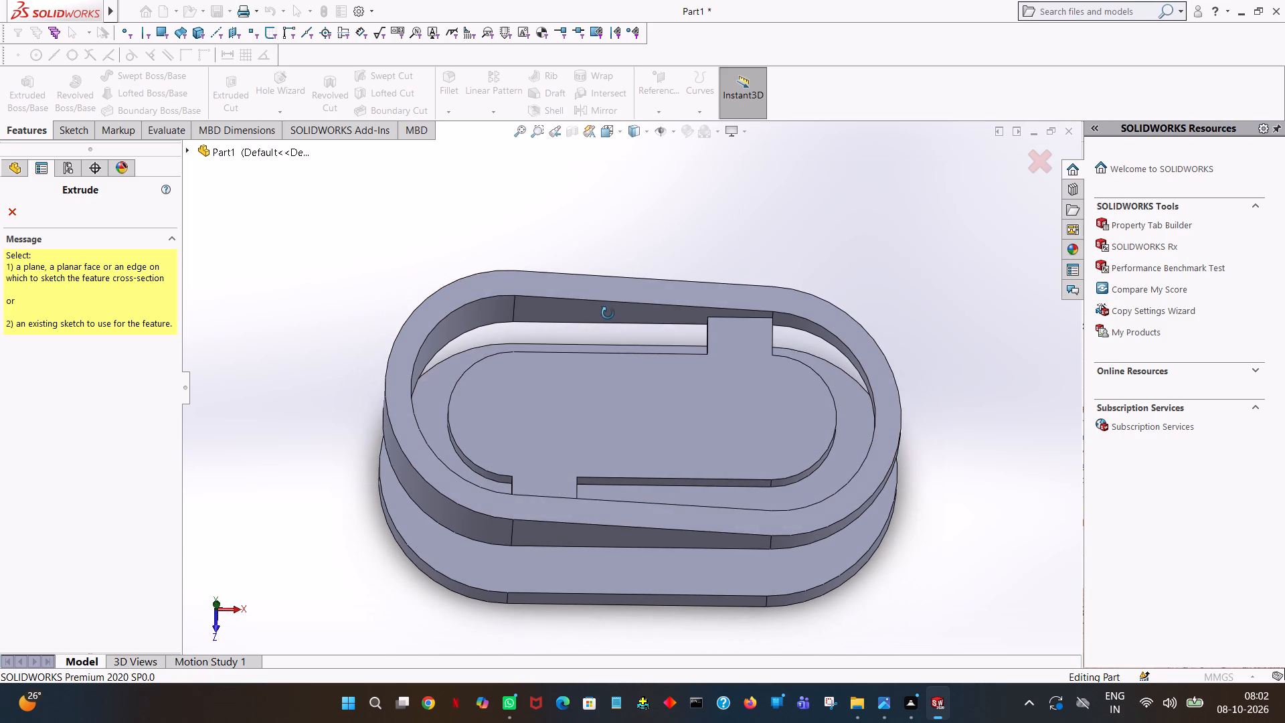
{"action": "middle_click_drag", "start_coordinate": [608, 313], "coordinate": [623, 338]}
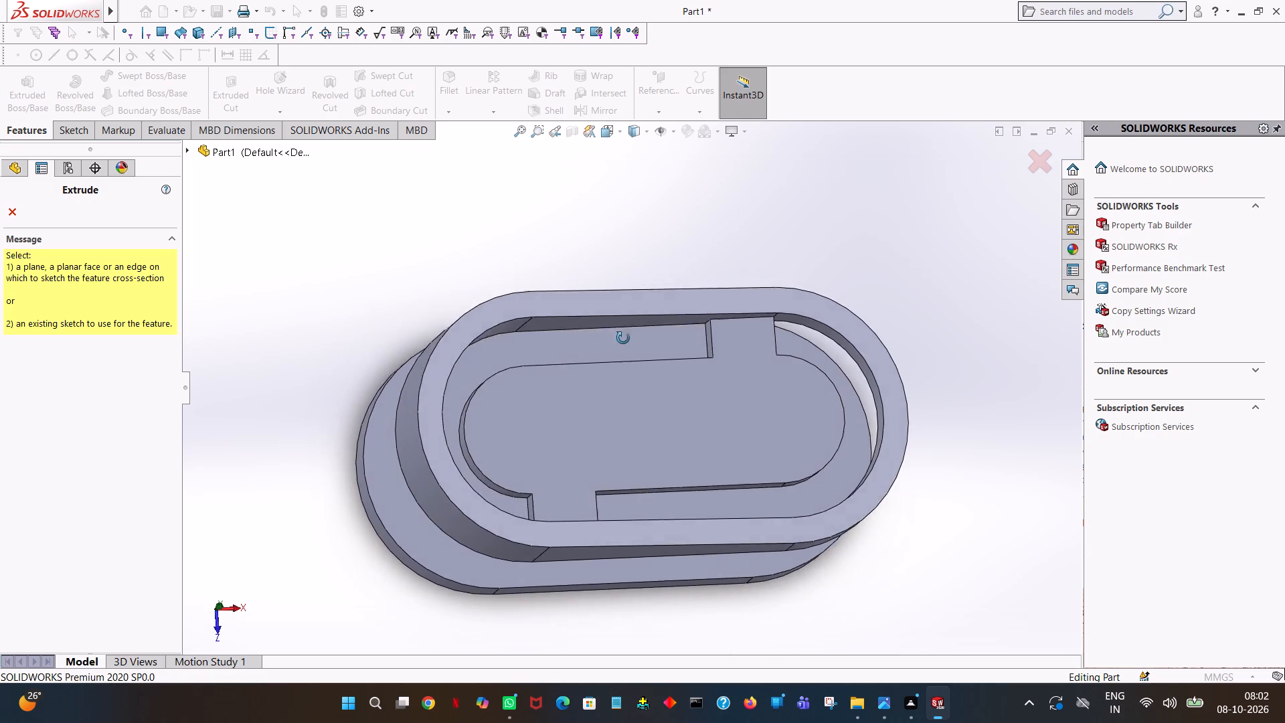
{"action": "middle_click_drag", "start_coordinate": [623, 338], "coordinate": [626, 234]}
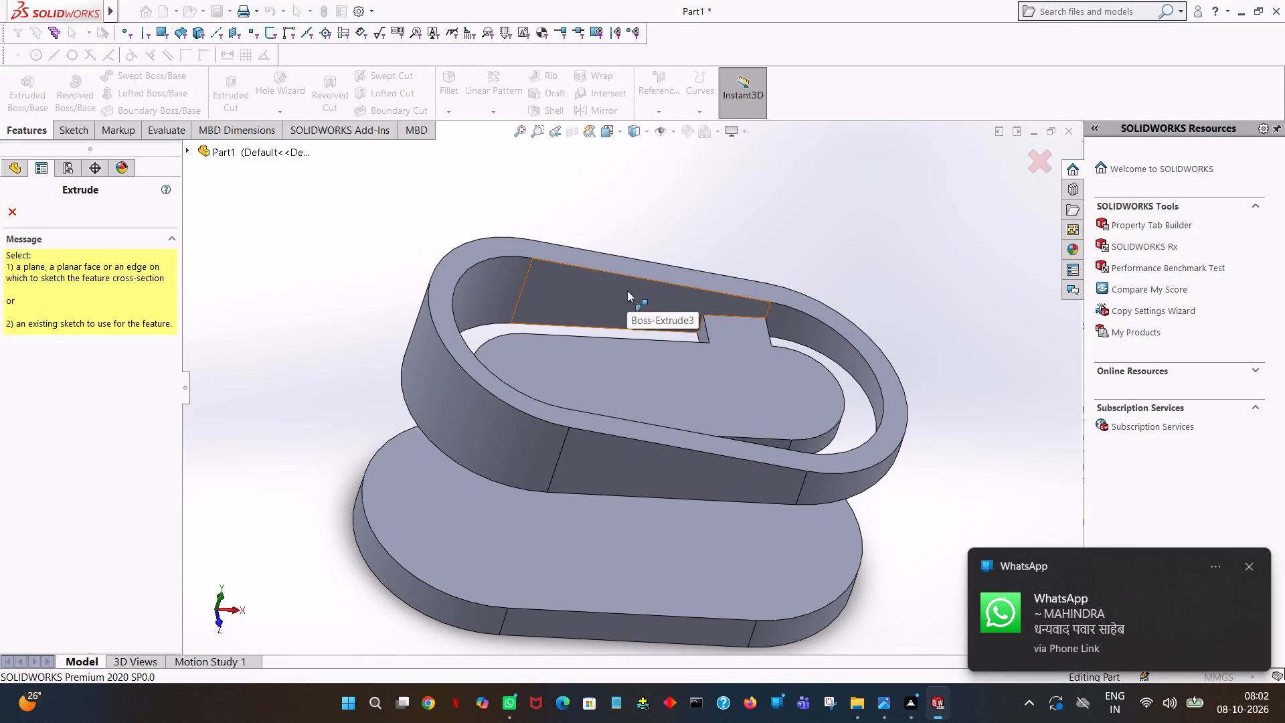
{"action": "left_click", "coordinate": [627, 291]}
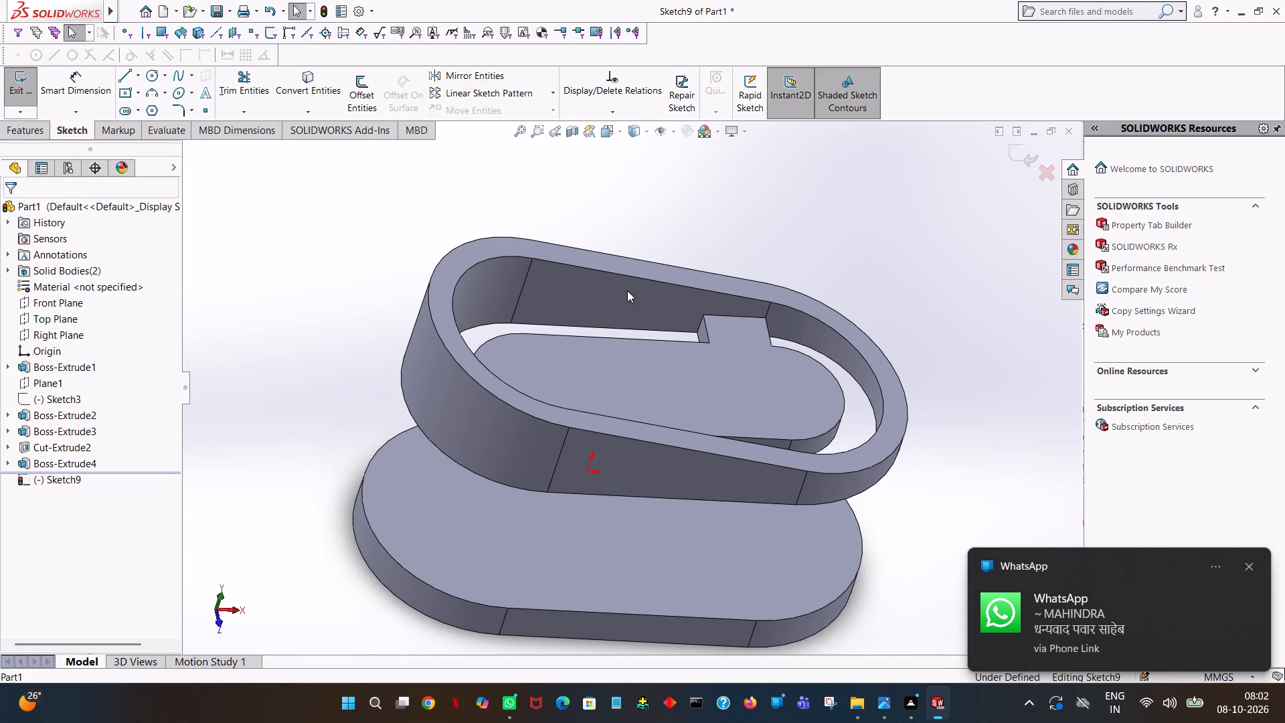
{"action": "key", "text": "space"}
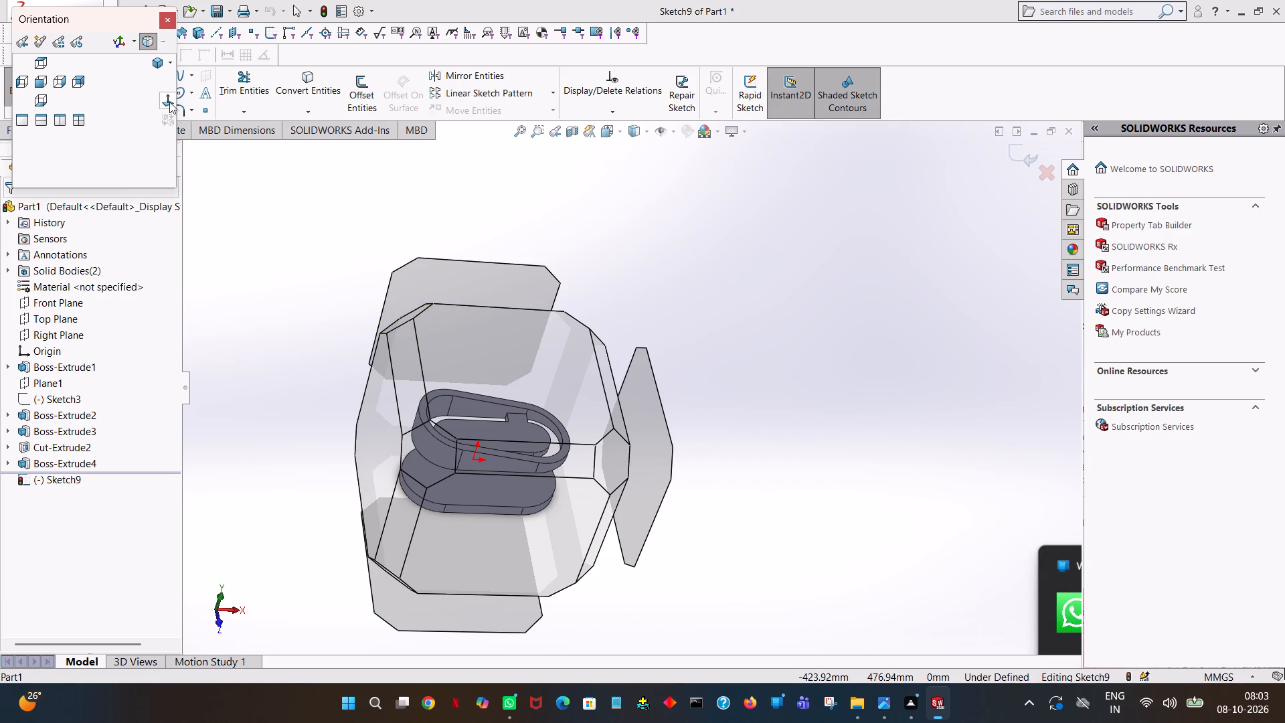
{"action": "left_click", "coordinate": [169, 98]}
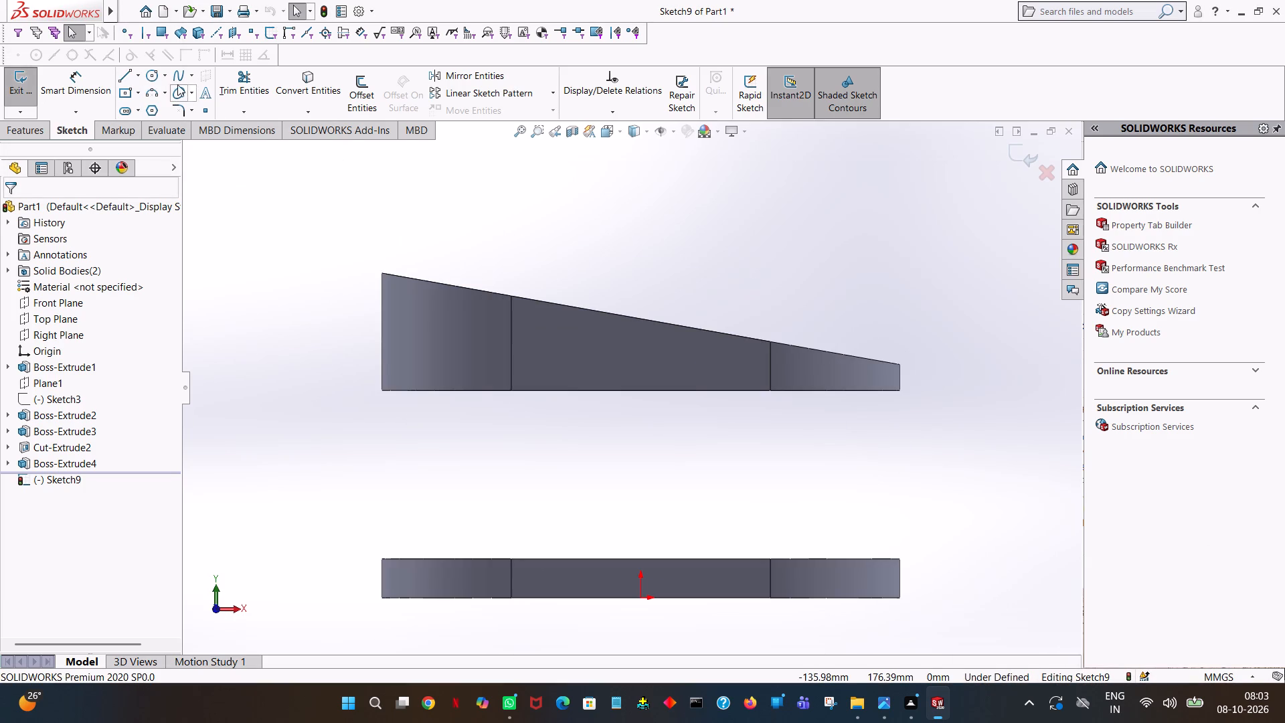
Sketch a 50 mm horizontal line from the base plate's top-edge midpoint to the straight edge's end below the ring's low side.
{"action": "left_click", "coordinate": [118, 74]}
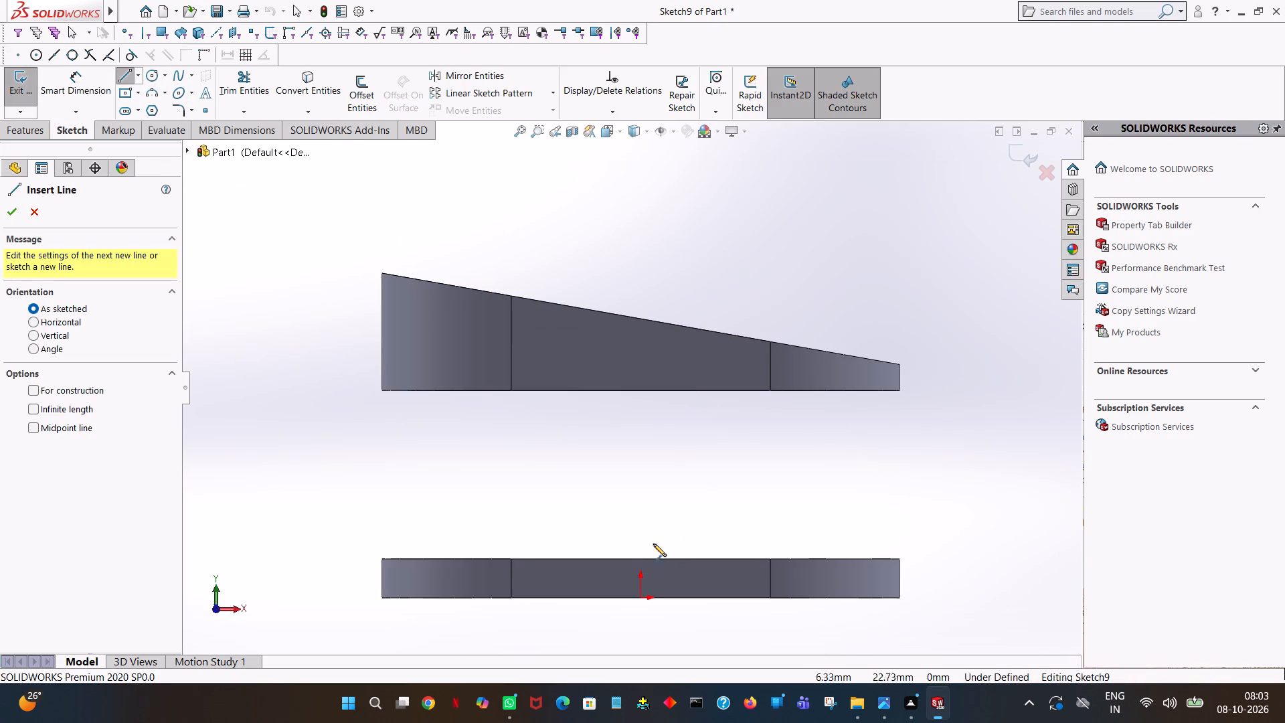
{"action": "left_click", "coordinate": [639, 558]}
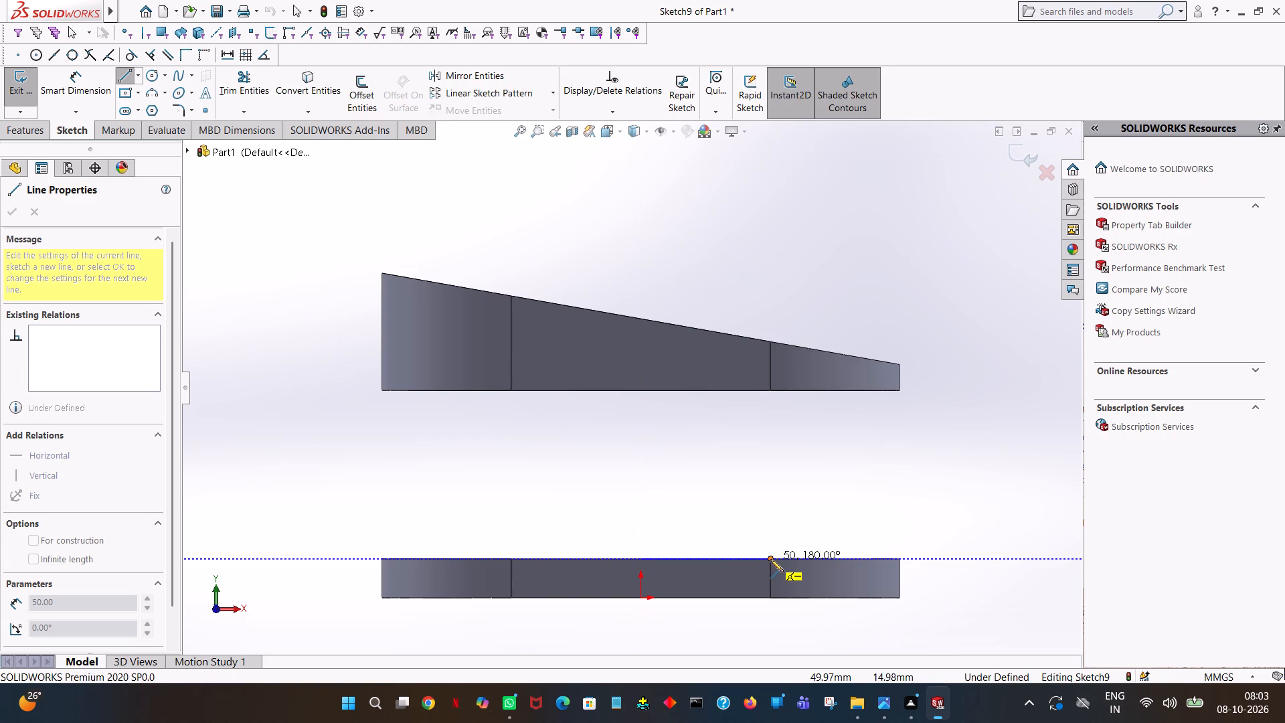
{"action": "left_click", "coordinate": [770, 558]}
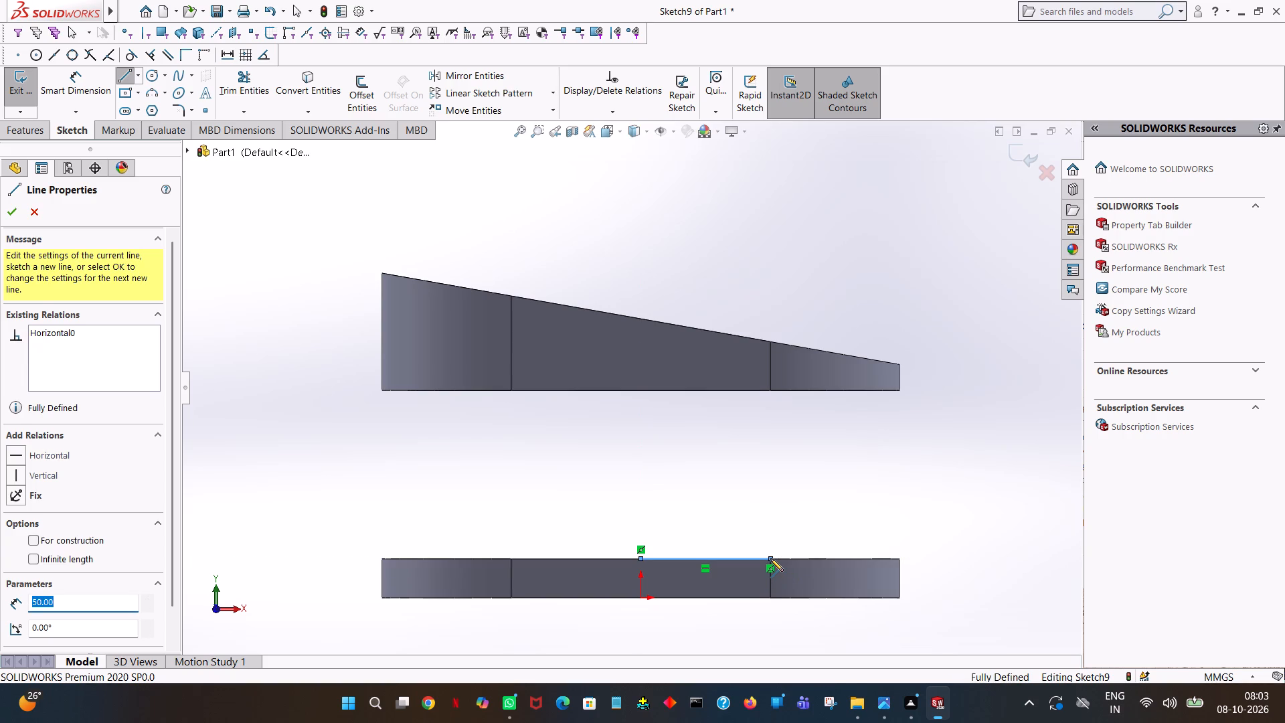
{"action": "key", "text": "Return"}
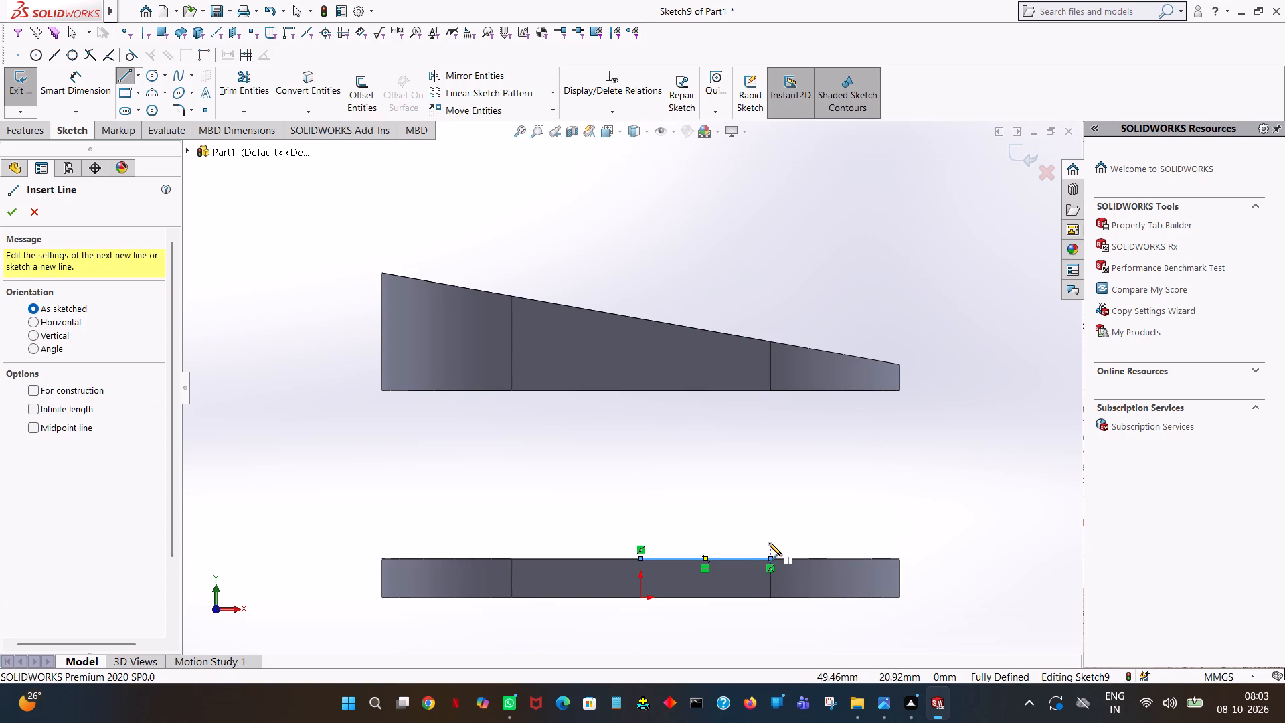
{"action": "left_click", "coordinate": [13, 208]}
Sketch a 75 mm line from the same base-plate midpoint along the top edge, with an upright stub about 6.7 mm at its end.
{"action": "left_click", "coordinate": [122, 67]}
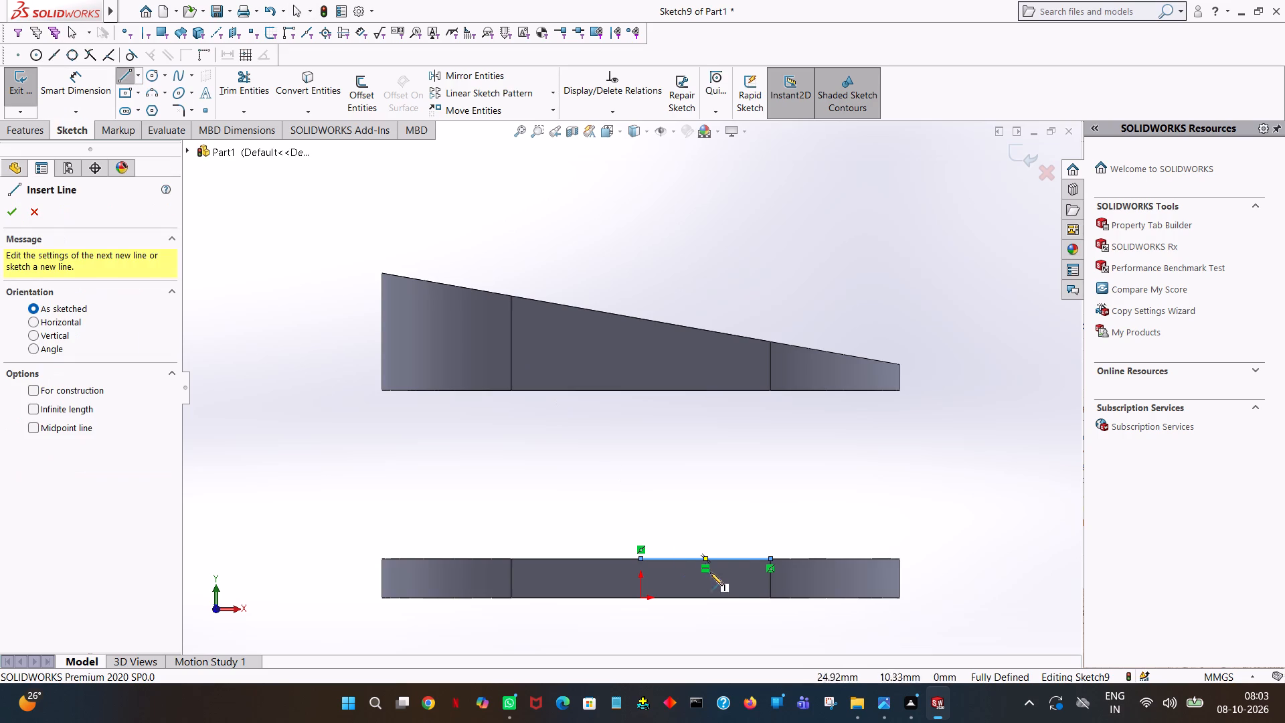
{"action": "left_click", "coordinate": [639, 558]}
{"action": "left_click", "coordinate": [815, 560]}
{"action": "type", "text": "75"}
{"action": "key", "text": "Return"}
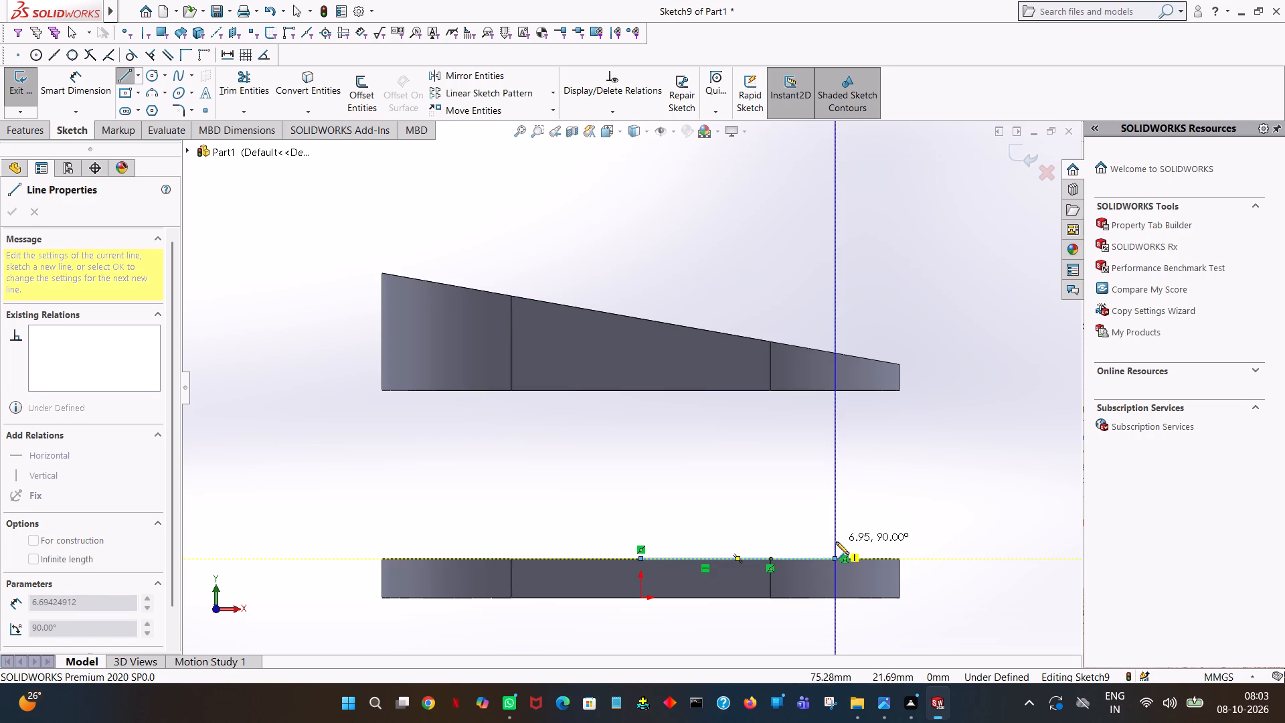
{"action": "left_click", "coordinate": [836, 542]}
{"action": "right_click", "coordinate": [836, 542]}
{"action": "left_click", "coordinate": [869, 550]}
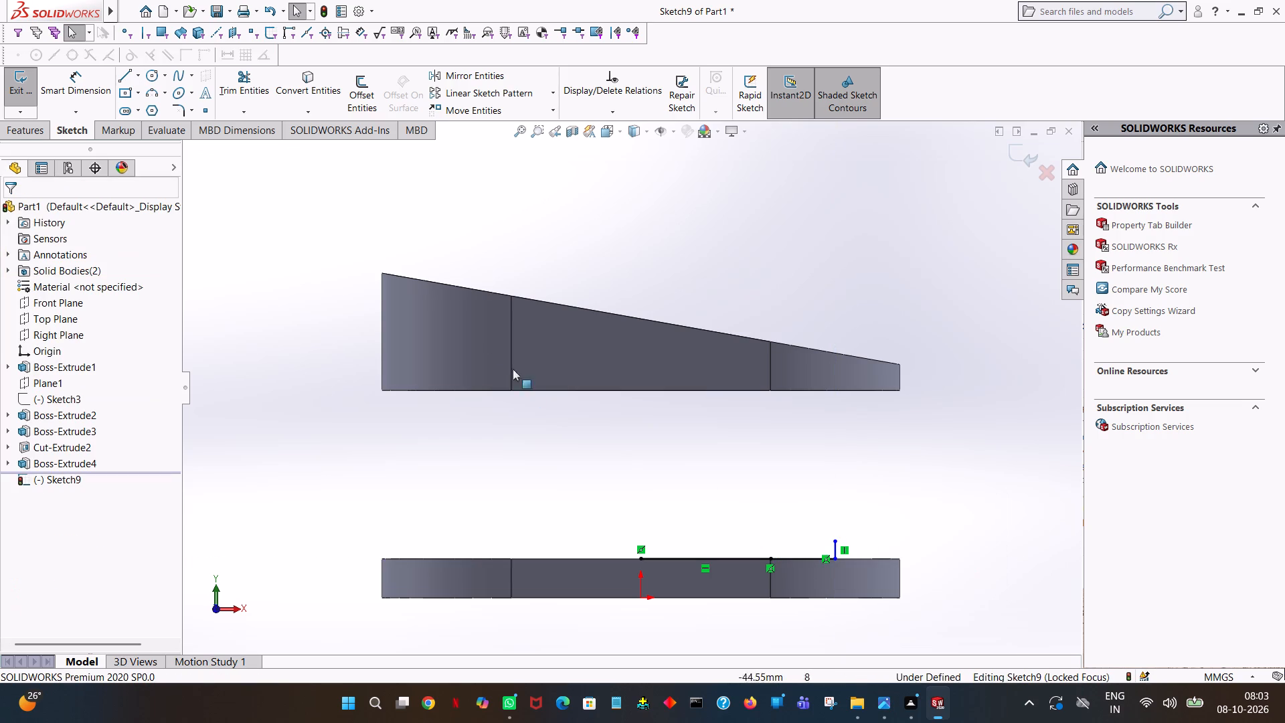
Sketch an upright vertical stub about 6.7 mm long at the end of the 50 mm base-plate line.
{"action": "left_click", "coordinate": [113, 77]}
{"action": "left_click", "coordinate": [120, 77]}
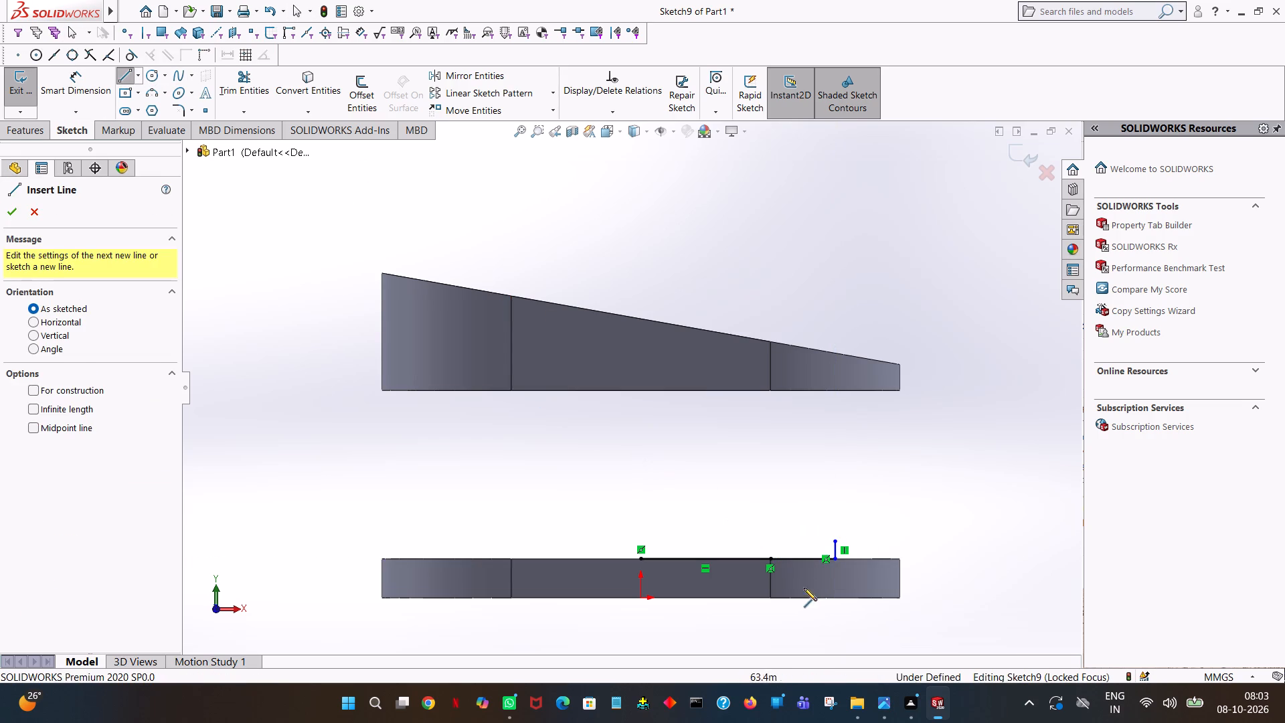
{"action": "left_click", "coordinate": [770, 556]}
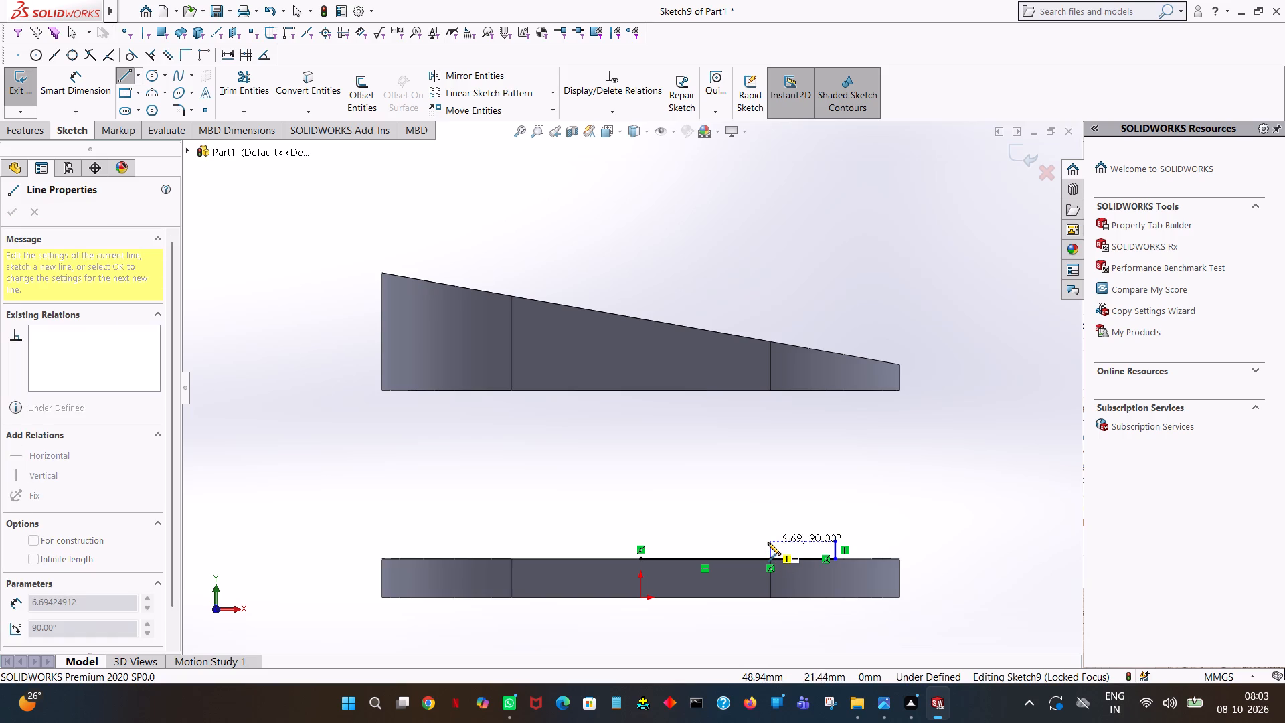
{"action": "left_click", "coordinate": [768, 542]}
{"action": "right_click", "coordinate": [768, 542]}
{"action": "left_click", "coordinate": [817, 550]}
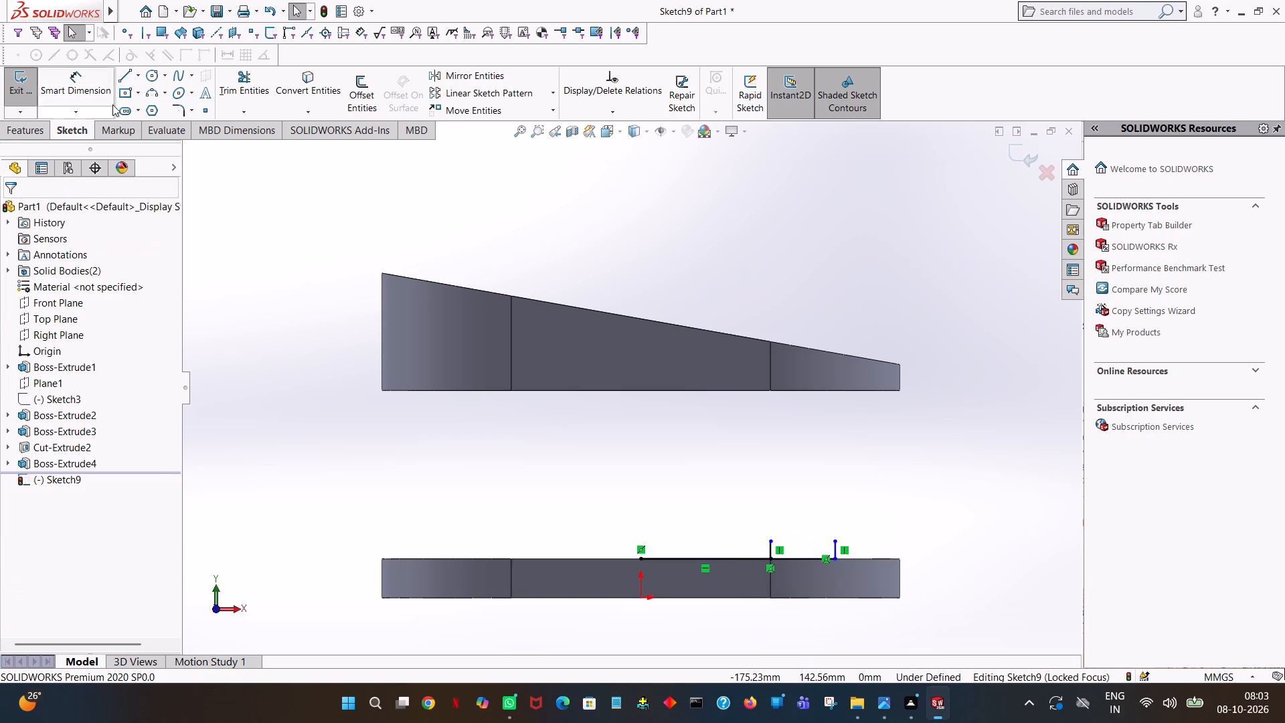
Sketch a 50 mm line from the ring's bottom-edge midpoint toward its tall side, with a downward stub about 5.4 mm at its end.
{"action": "left_click", "coordinate": [124, 73]}
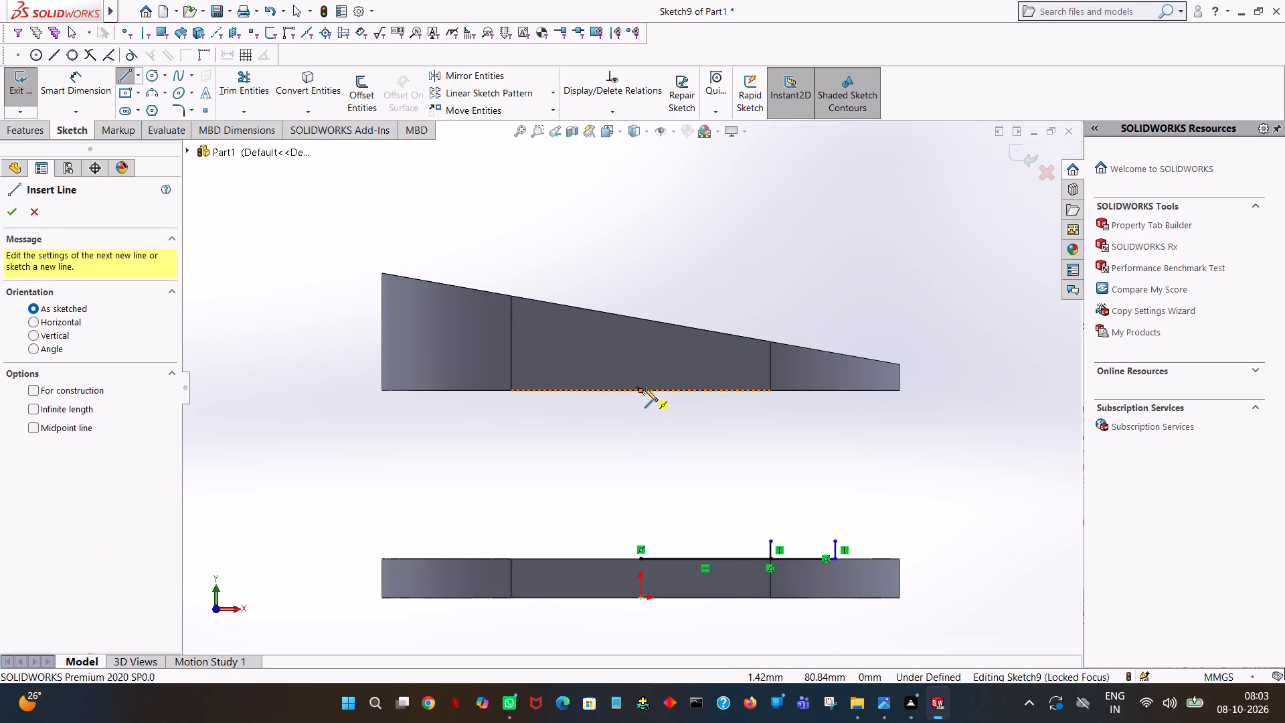
{"action": "left_click", "coordinate": [642, 390]}
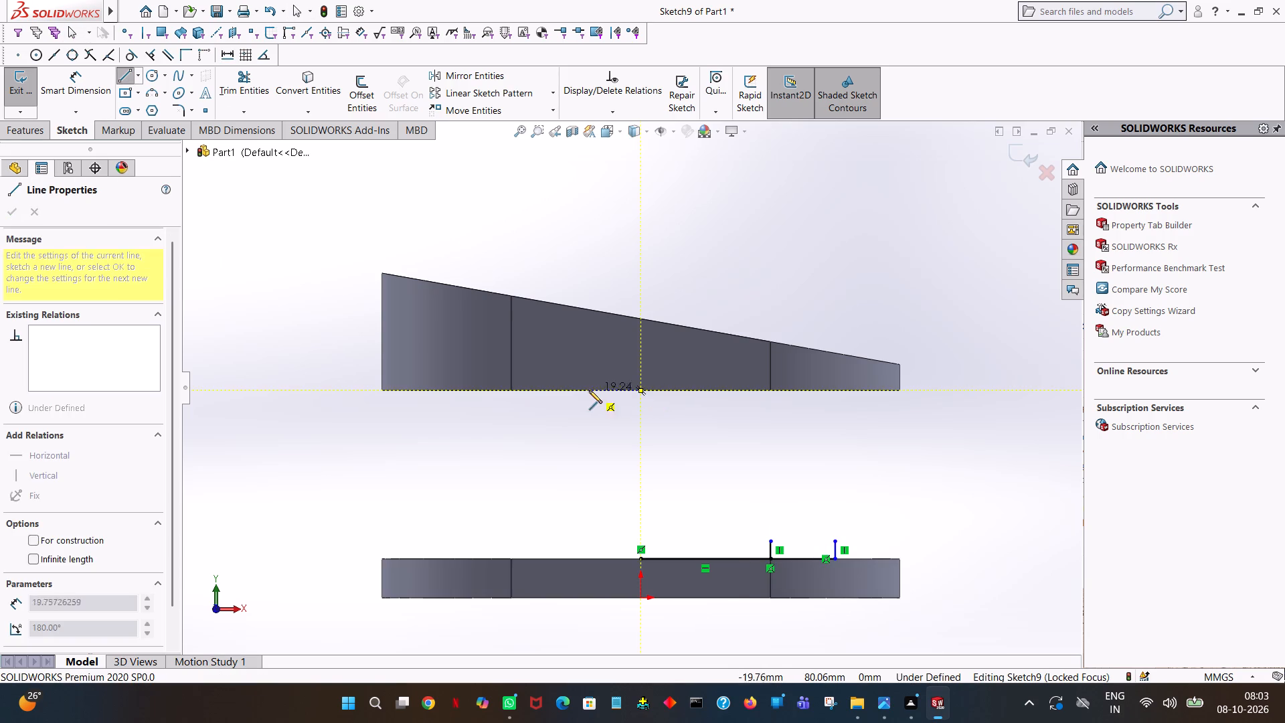
{"action": "left_click", "coordinate": [511, 389]}
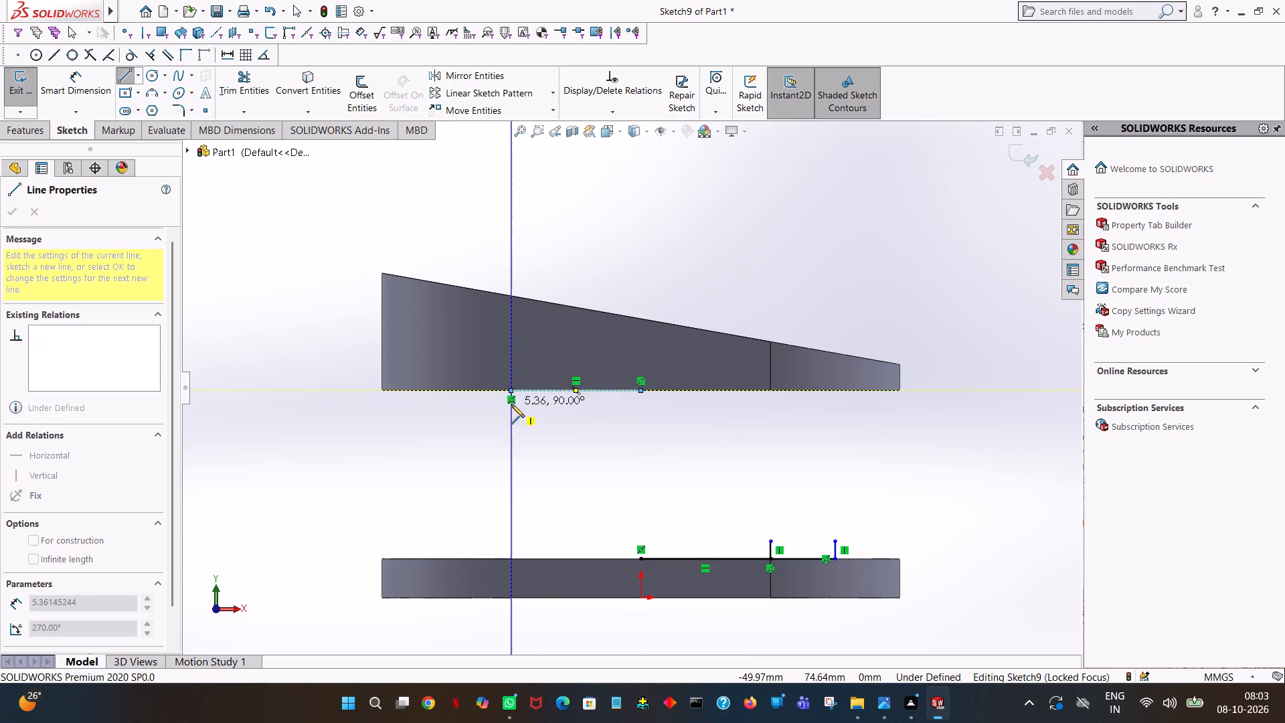
{"action": "left_click", "coordinate": [511, 404]}
{"action": "right_click", "coordinate": [511, 404]}
{"action": "left_click", "coordinate": [535, 410]}
{"action": "left_click", "coordinate": [530, 388]}
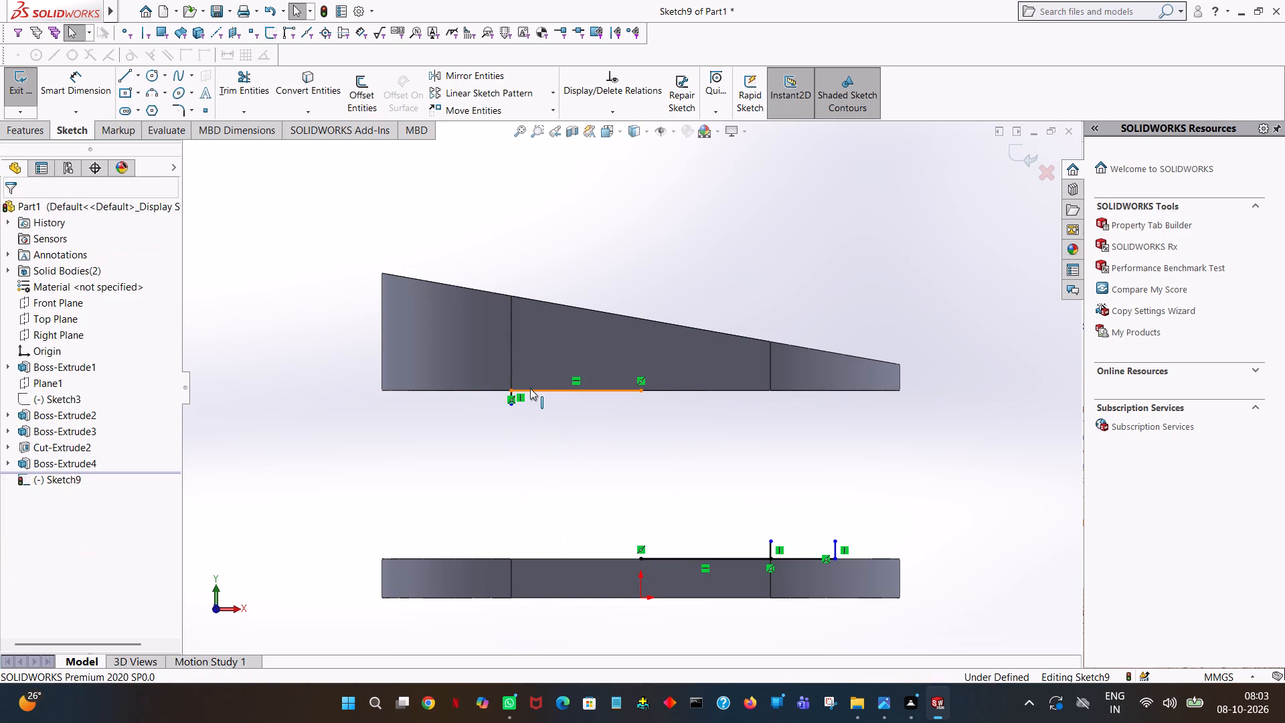
{"action": "left_click", "coordinate": [331, 431]}
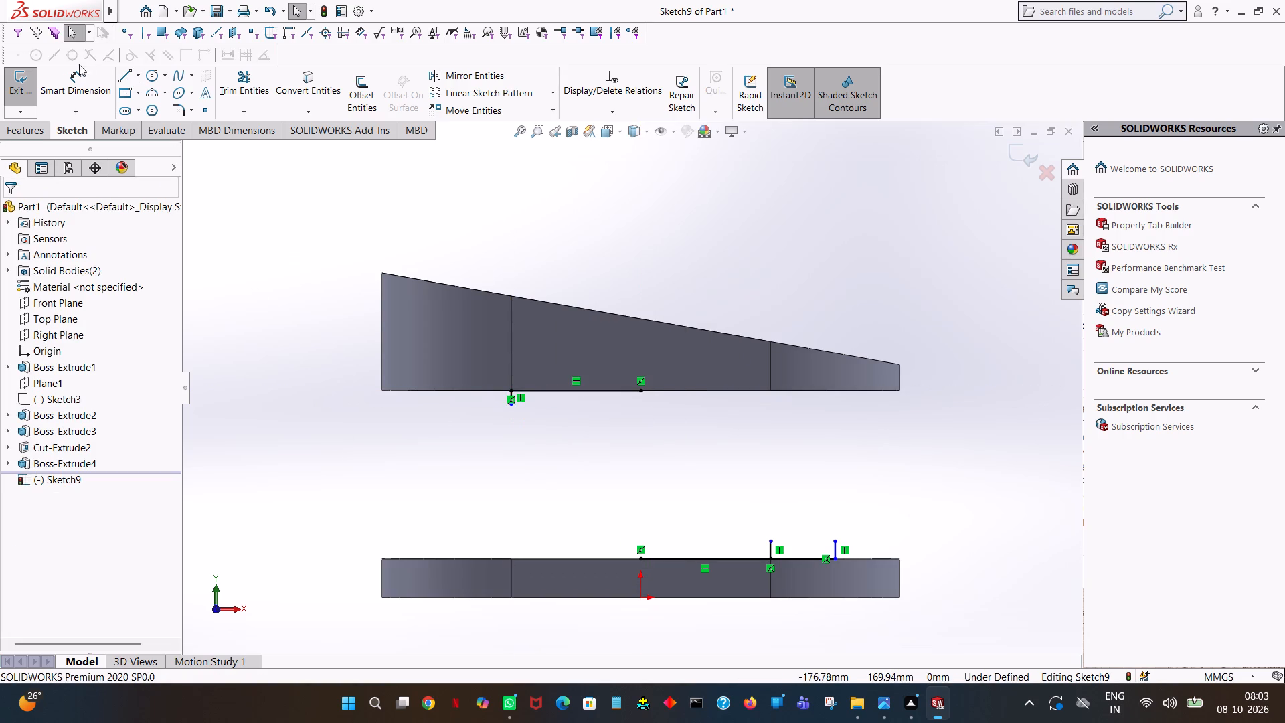
Sketch a 75 mm horizontal line along the ring's bottom edge from its midpoint toward the tall side.
{"action": "left_click", "coordinate": [124, 74]}
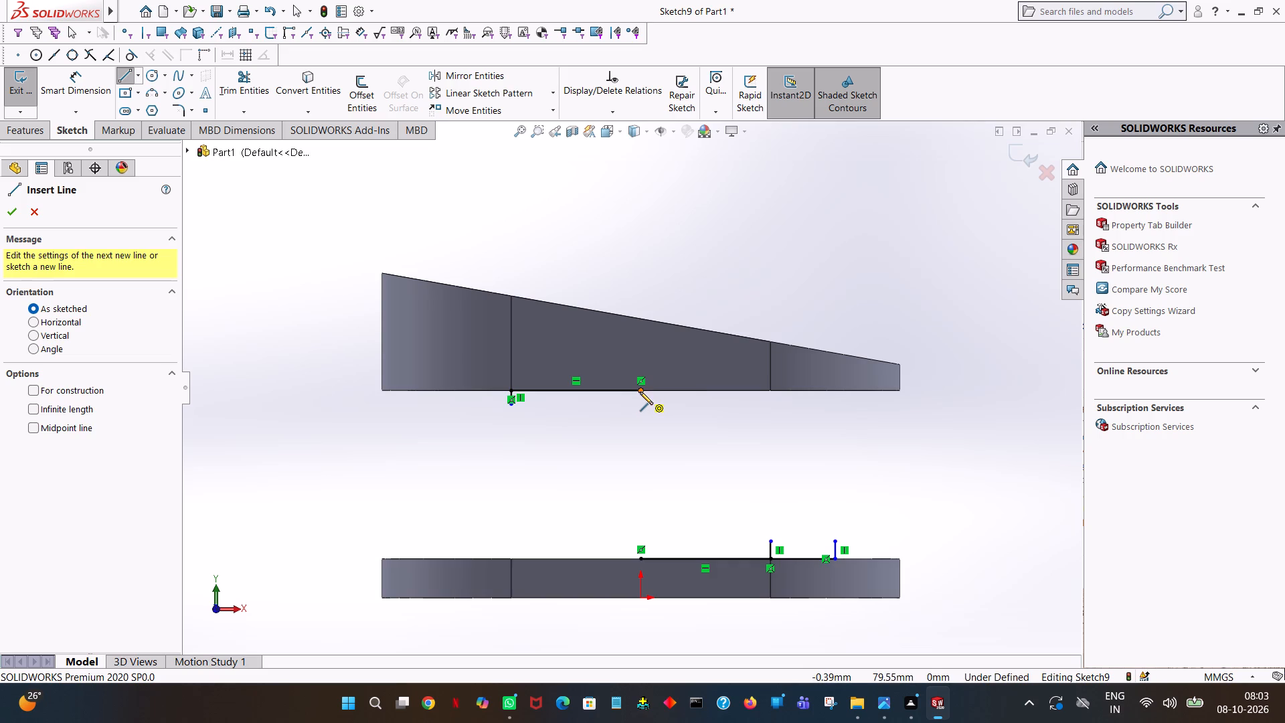
{"action": "left_click", "coordinate": [640, 392]}
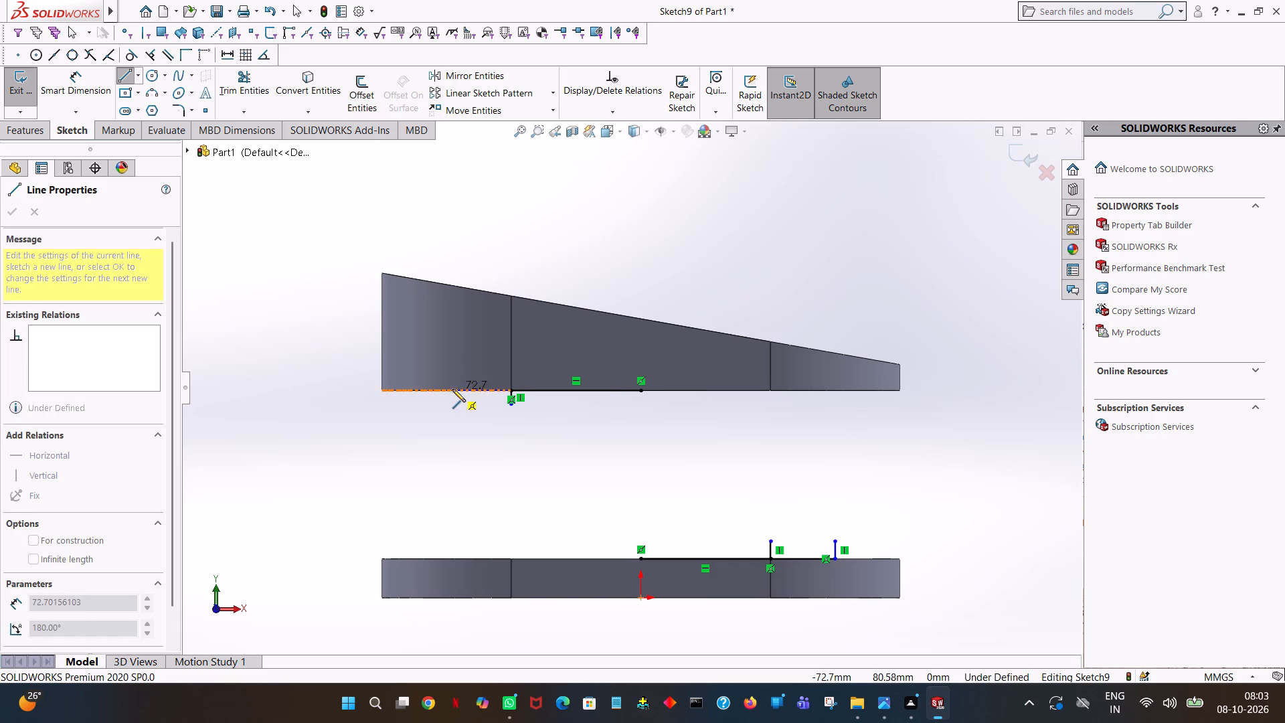
{"action": "left_click", "coordinate": [452, 389]}
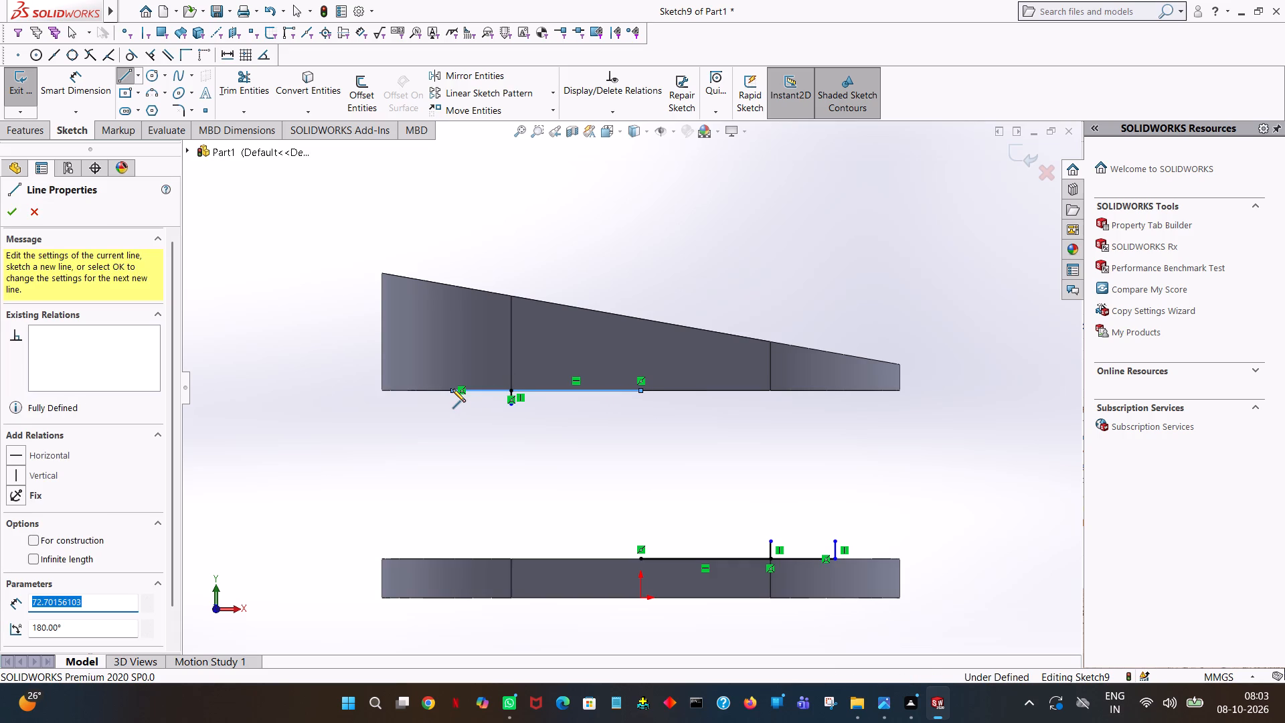
{"action": "type", "text": "75"}
{"action": "key", "text": "Return"}
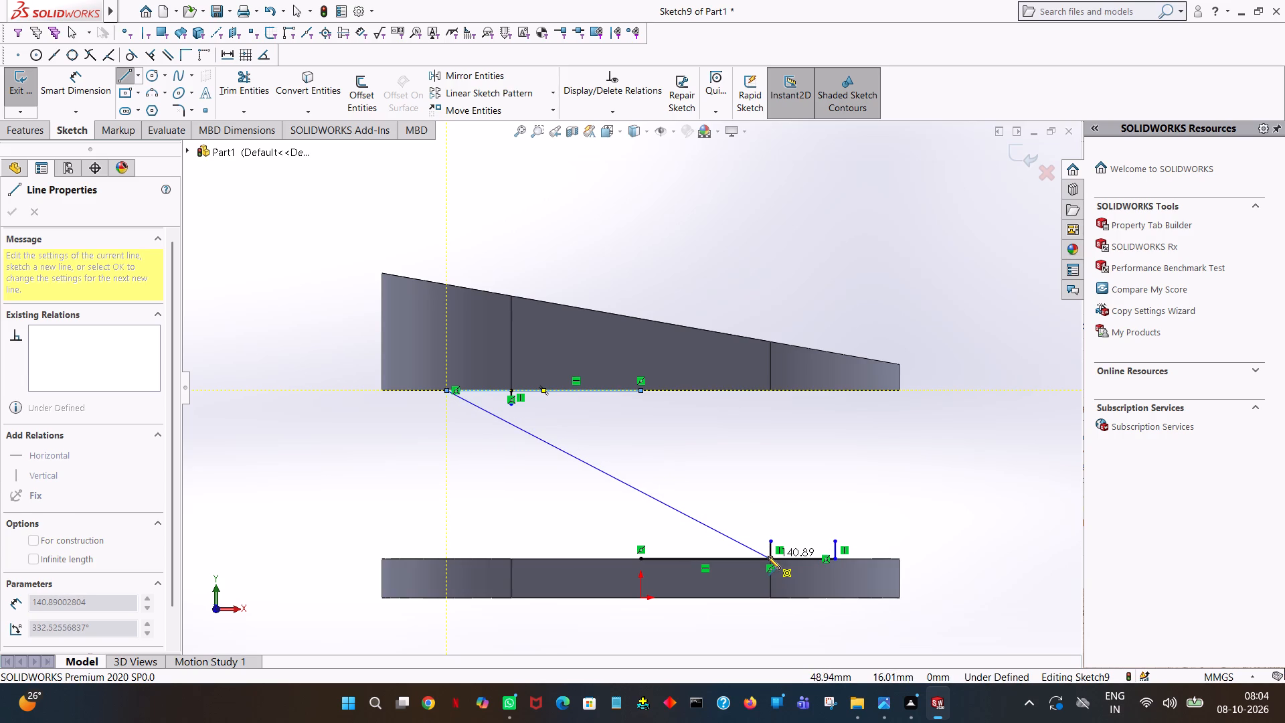
Draw two parallel diagonals joining the 75 mm and 50 mm ring points to the 50 mm and 75 mm base-plate points respectively.
{"action": "left_click", "coordinate": [768, 556]}
{"action": "right_click", "coordinate": [768, 556]}
{"action": "left_click", "coordinate": [796, 566]}
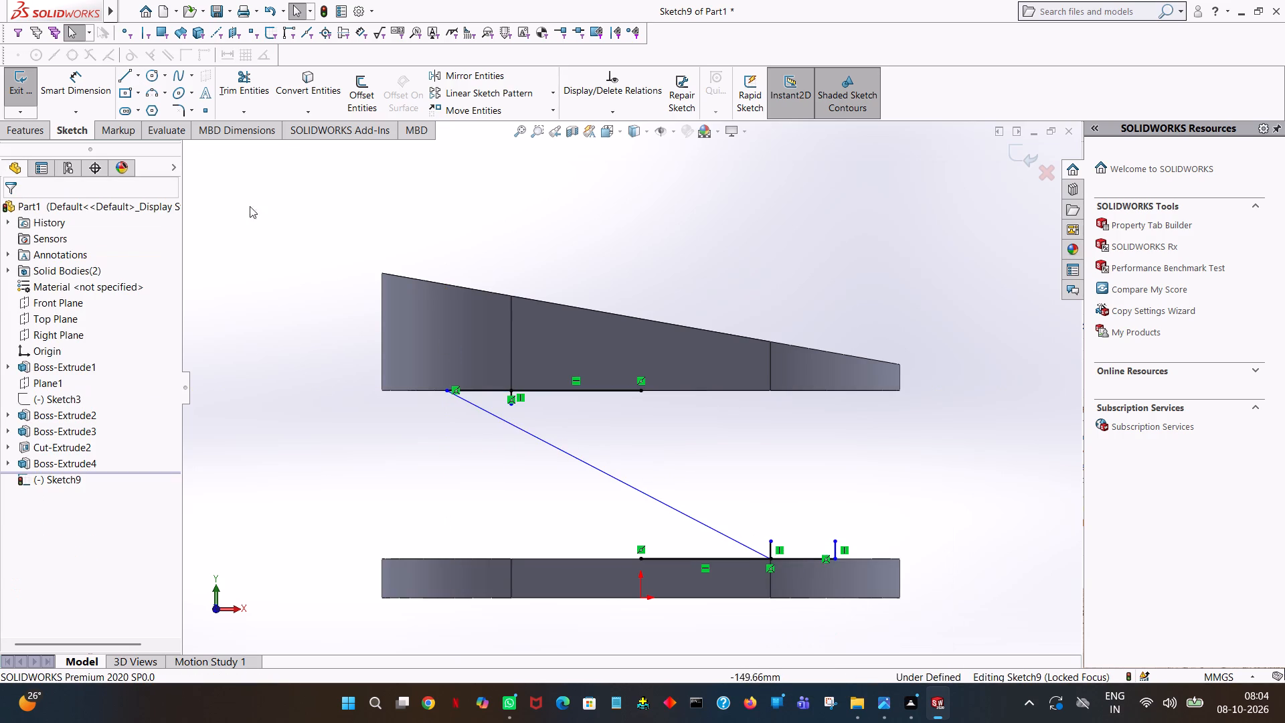
{"action": "left_click", "coordinate": [116, 70]}
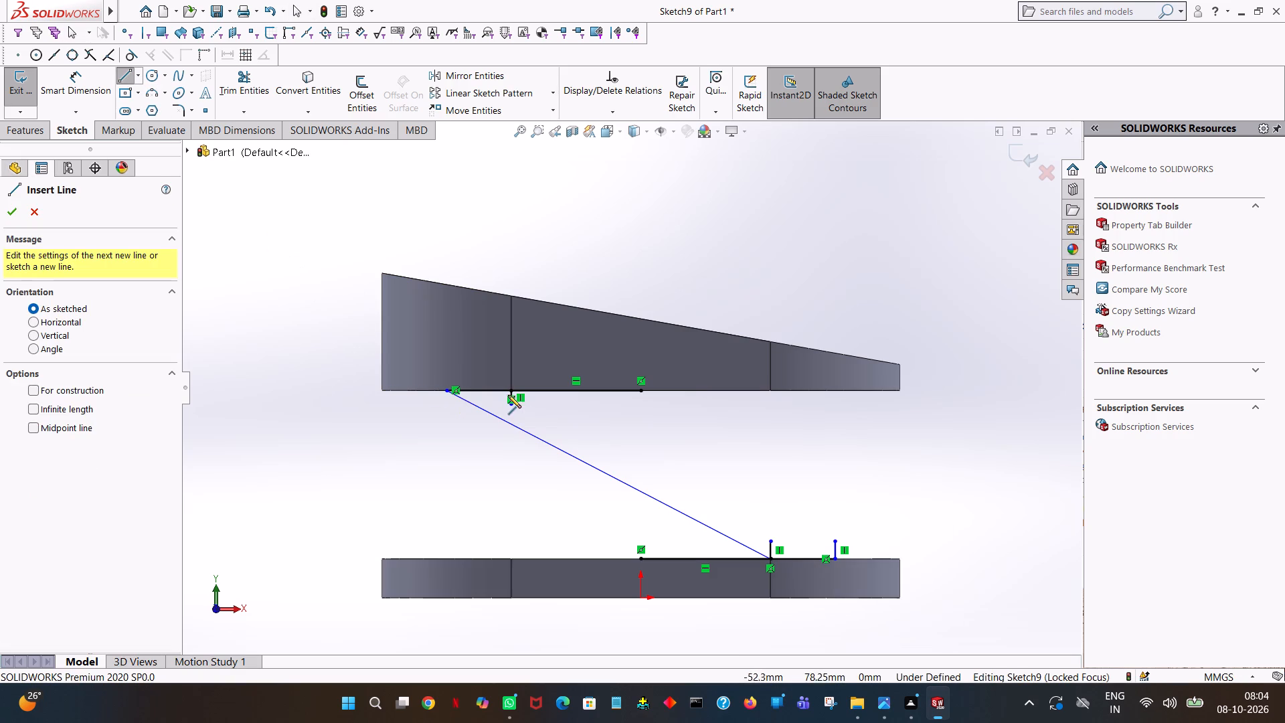
{"action": "left_click", "coordinate": [509, 391]}
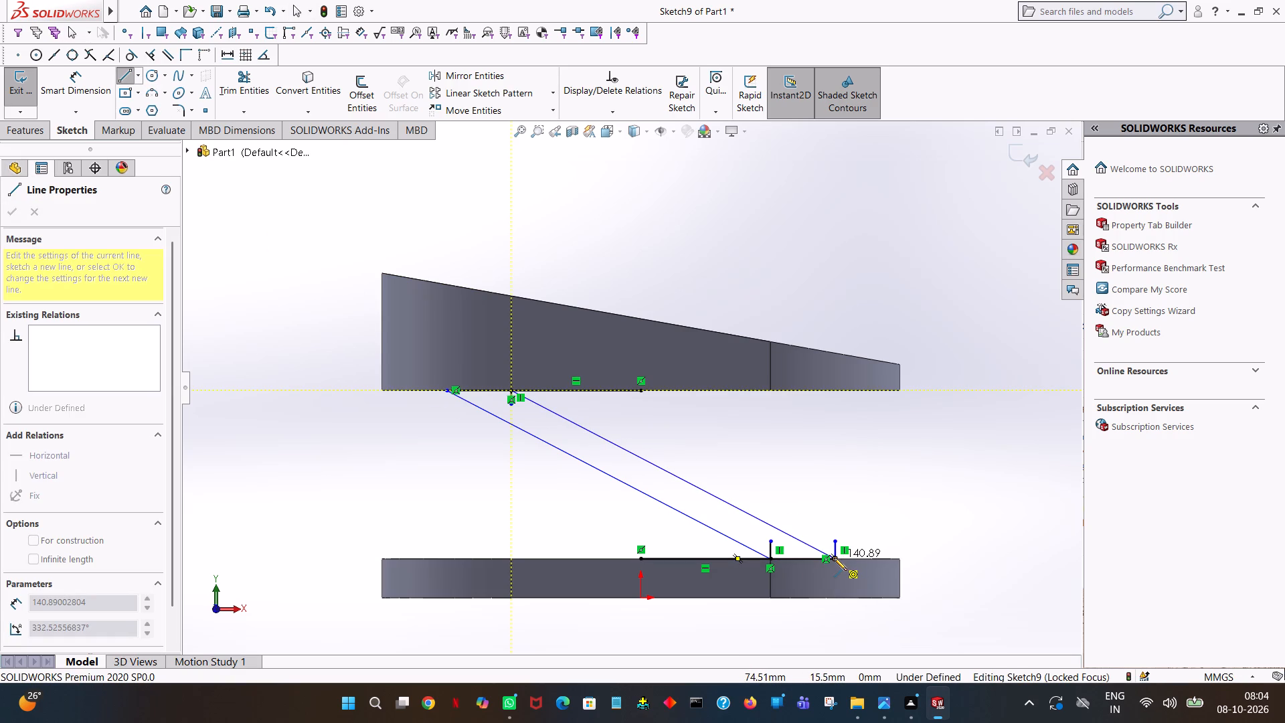
{"action": "left_click", "coordinate": [834, 558]}
{"action": "right_click", "coordinate": [834, 558]}
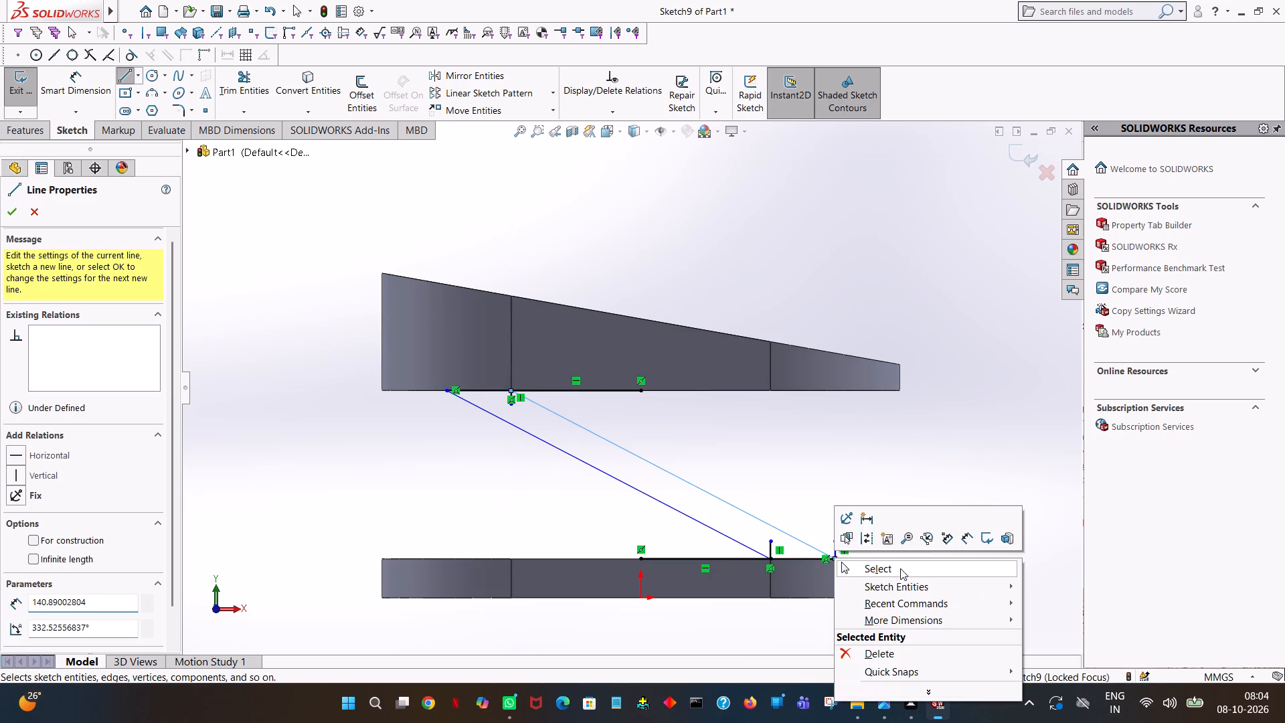
{"action": "left_click", "coordinate": [910, 572]}
Trim away the two upright stubs on the base plate and the overlapping 50 mm lines on the ring and base-plate edges.
{"action": "left_click", "coordinate": [224, 63]}
{"action": "left_click", "coordinate": [245, 76]}
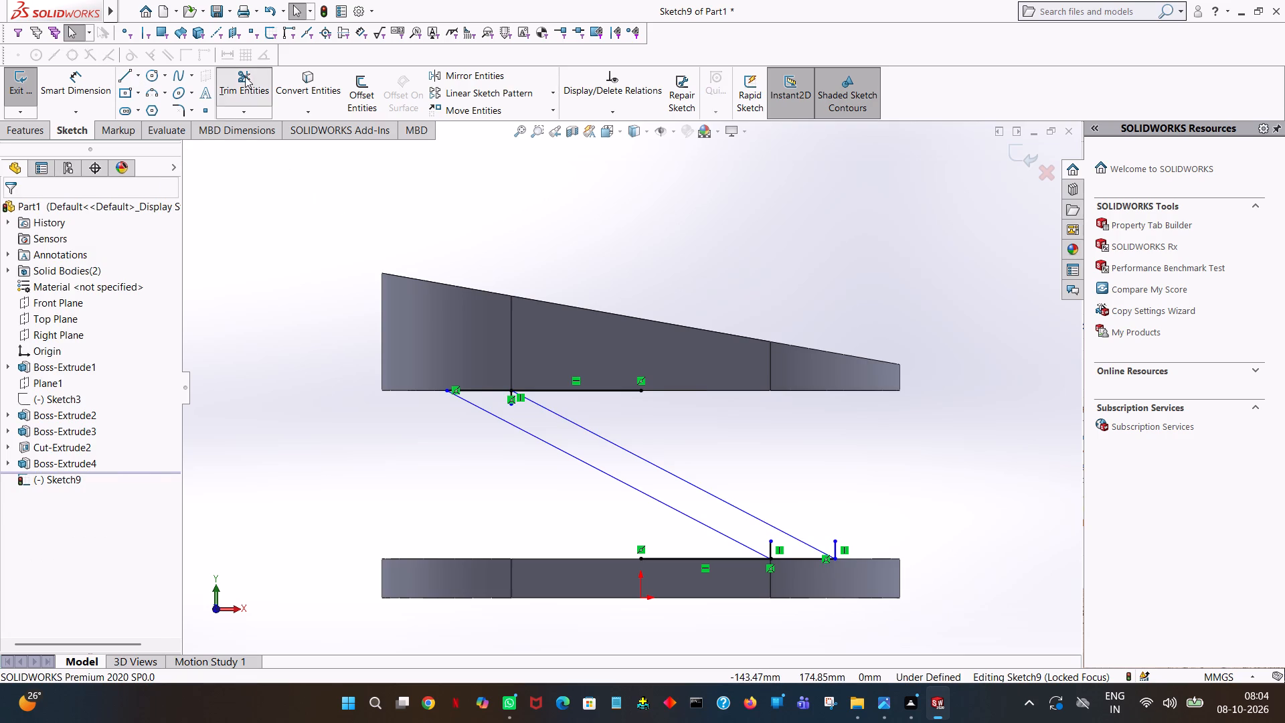
{"action": "left_click", "coordinate": [568, 392]}
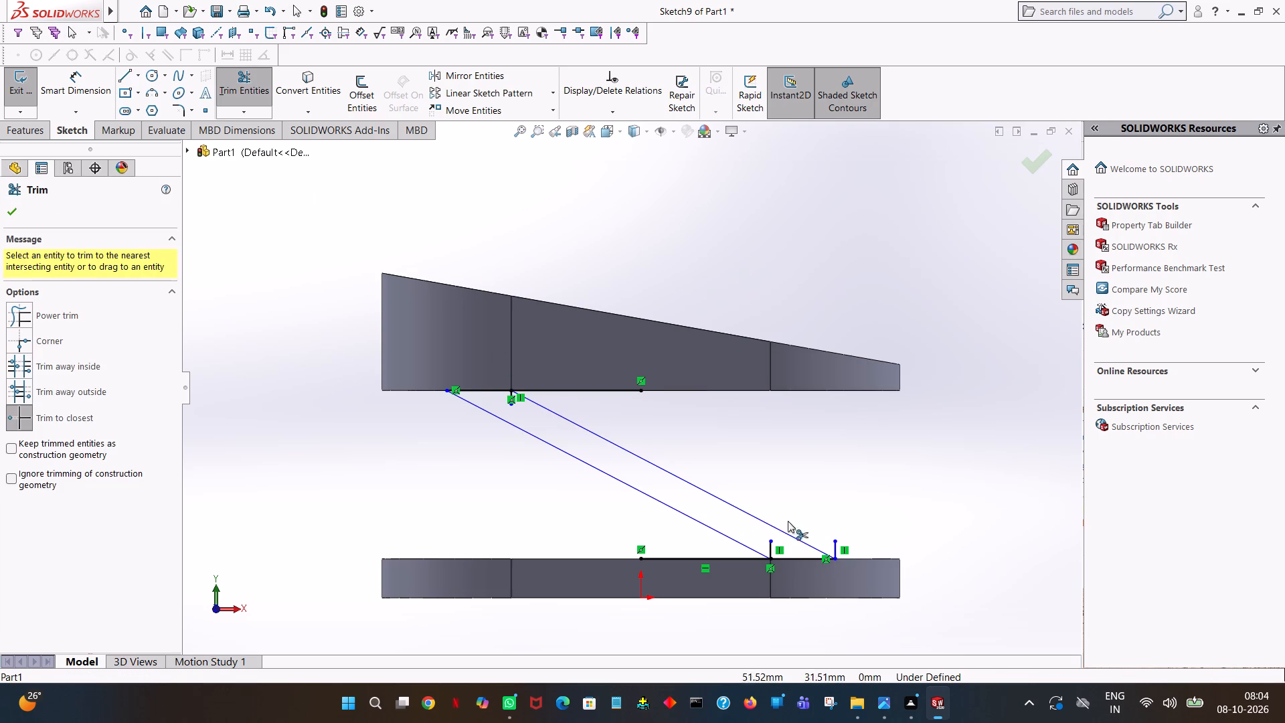
{"action": "left_click", "coordinate": [837, 545]}
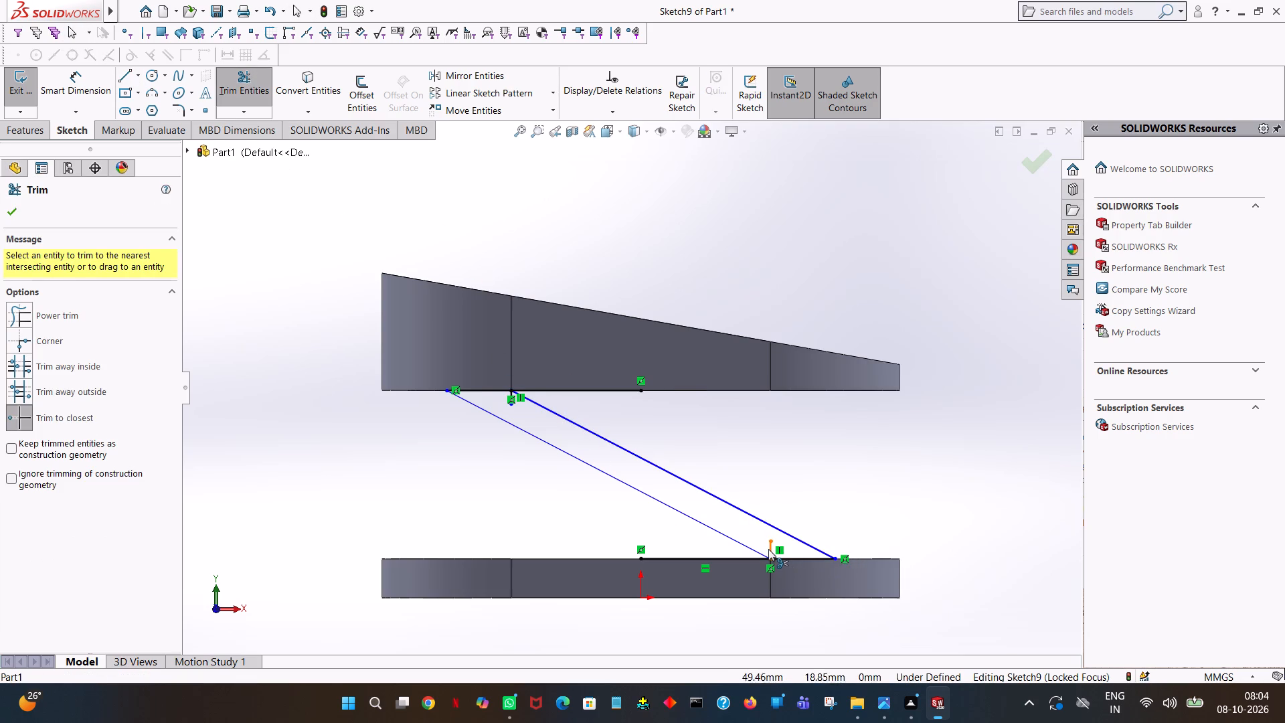
{"action": "left_click", "coordinate": [768, 549]}
{"action": "left_click", "coordinate": [770, 576]}
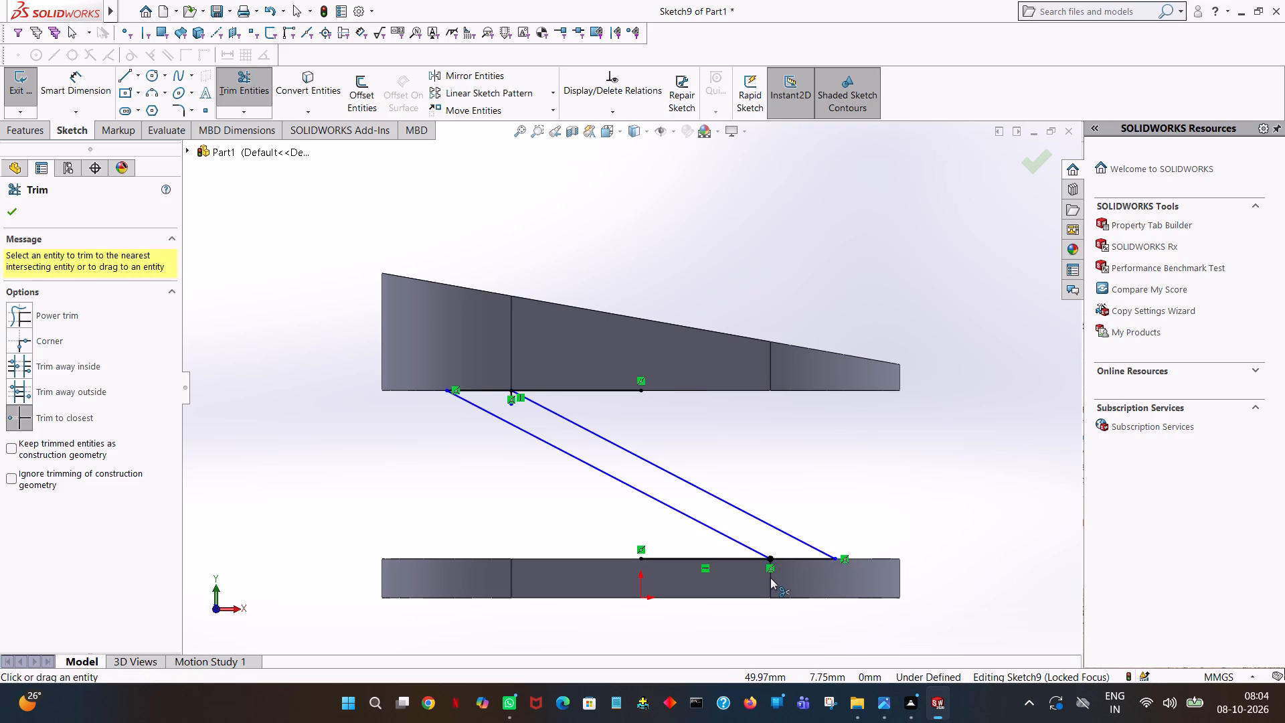
{"action": "left_click", "coordinate": [731, 562]}
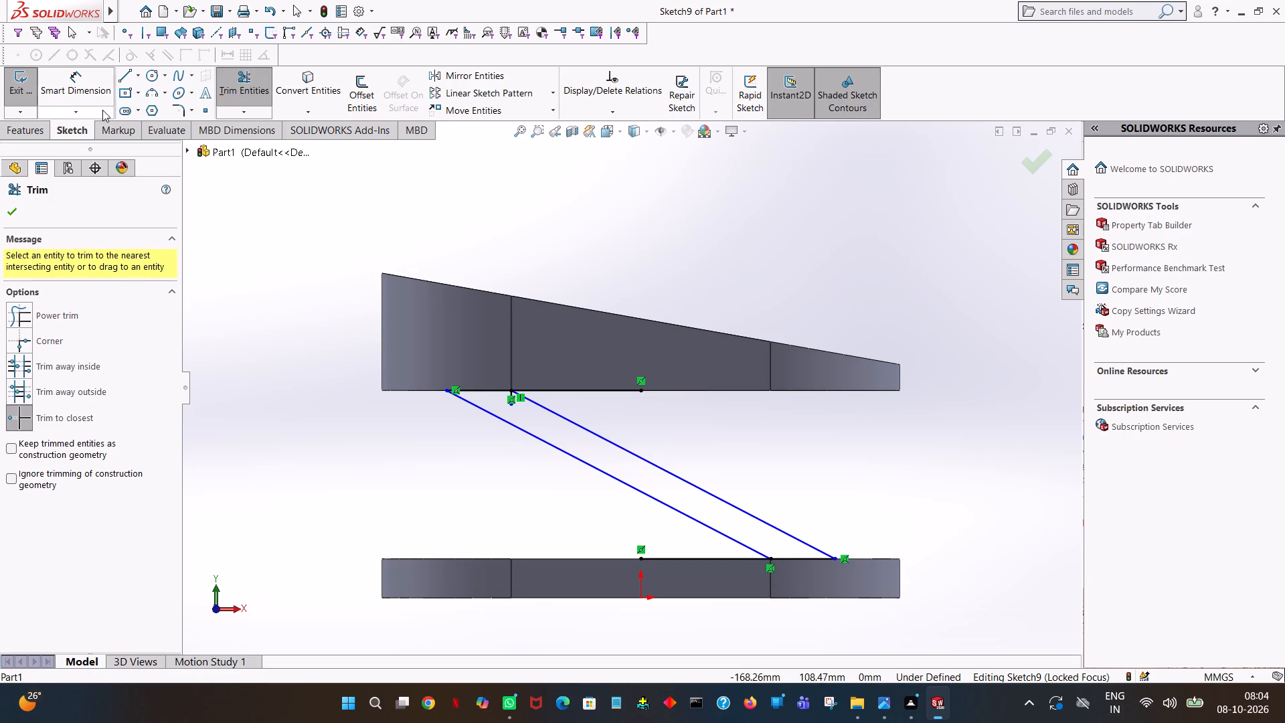
Sketch a 25 mm horizontal line along the base plate's top edge joining the lower ends of the two diagonals.
{"action": "left_click", "coordinate": [128, 78]}
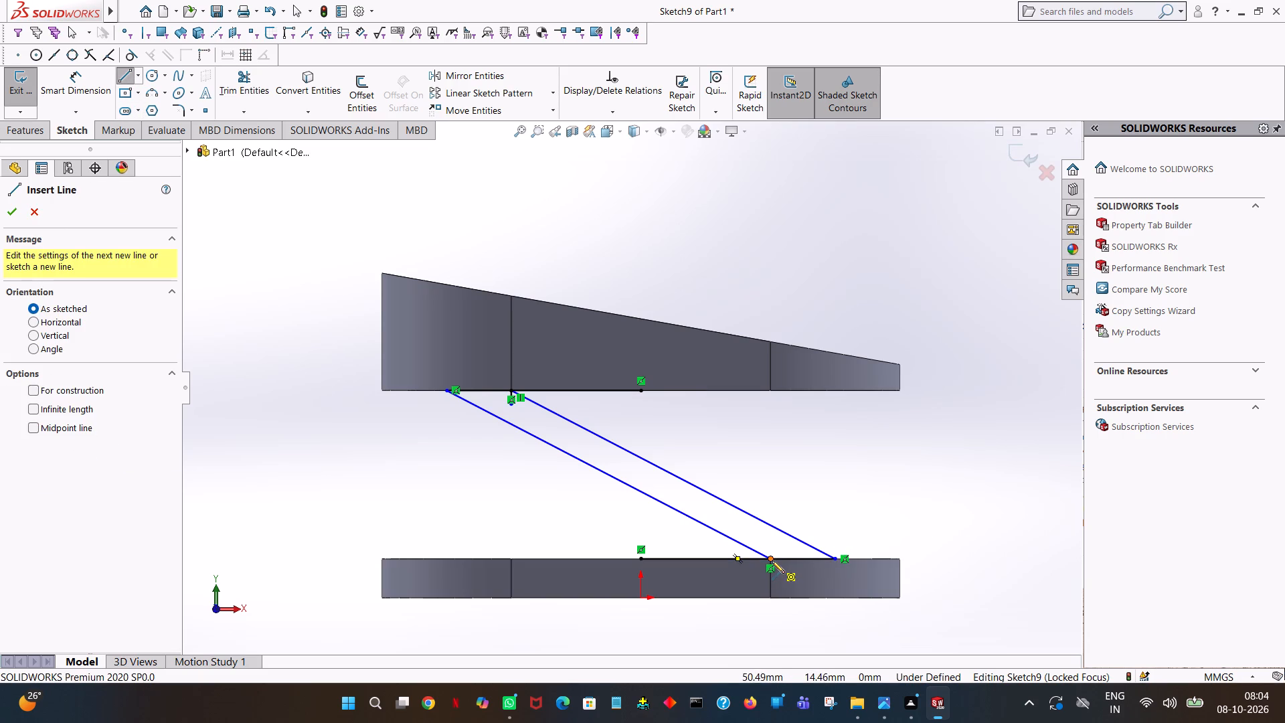
{"action": "scroll", "coordinate": [926, 496], "scroll_direction": "down", "scroll_amount": 1, "text": "ctrl"}
{"action": "scroll", "coordinate": [776, 562], "scroll_direction": "down", "scroll_amount": 6, "text": "ctrl"}
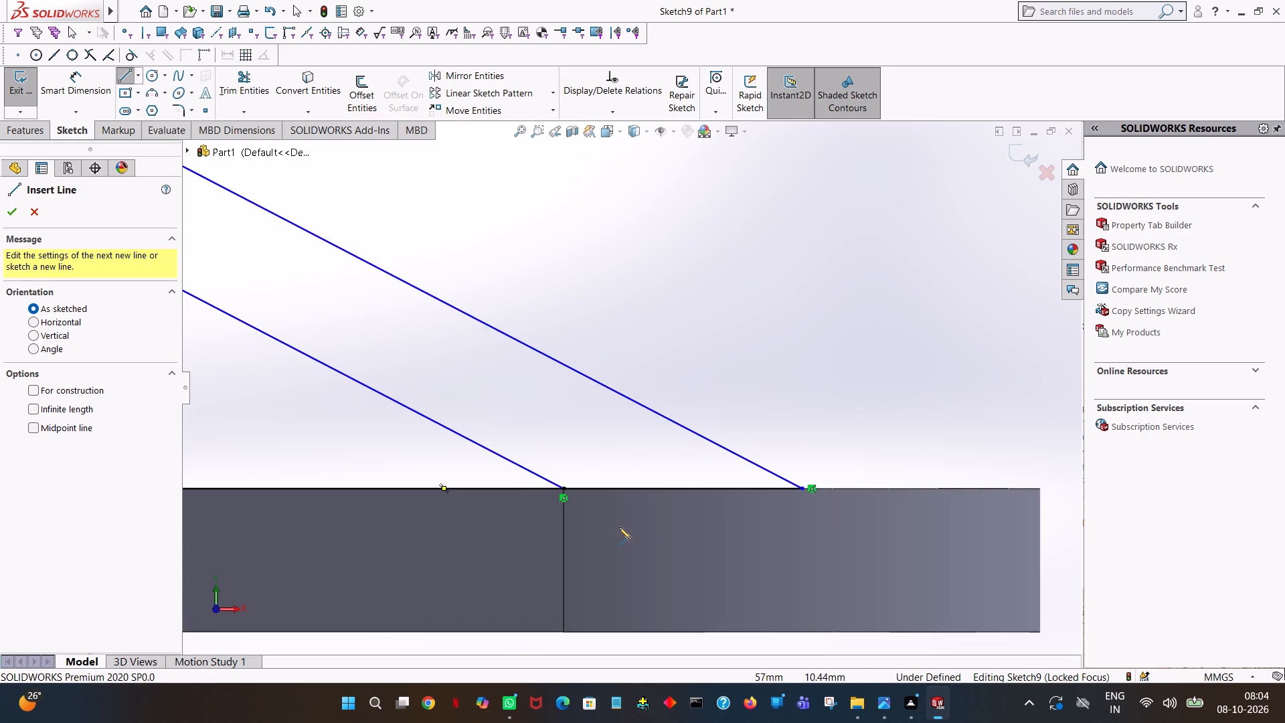
{"action": "scroll", "coordinate": [554, 499], "scroll_direction": "down", "scroll_amount": 5, "text": "ctrl"}
{"action": "scroll", "coordinate": [610, 442], "scroll_direction": "down", "scroll_amount": 4, "text": "ctrl"}
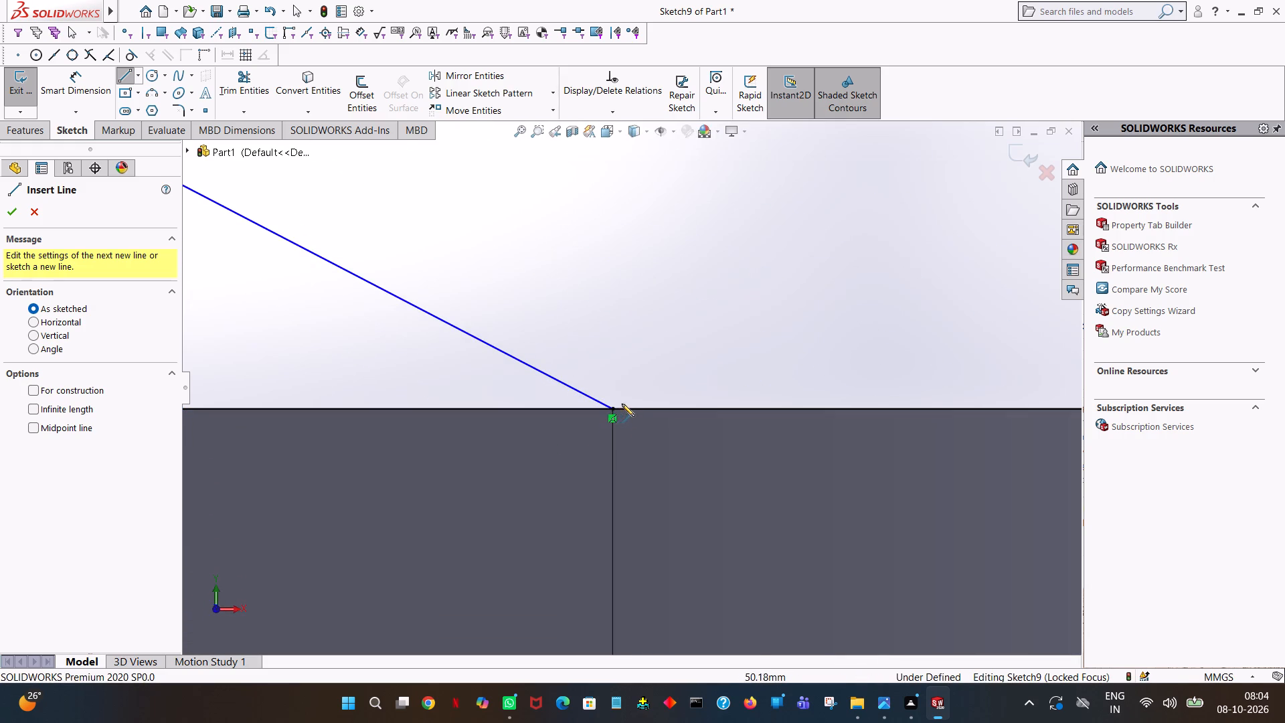
{"action": "left_click", "coordinate": [609, 408]}
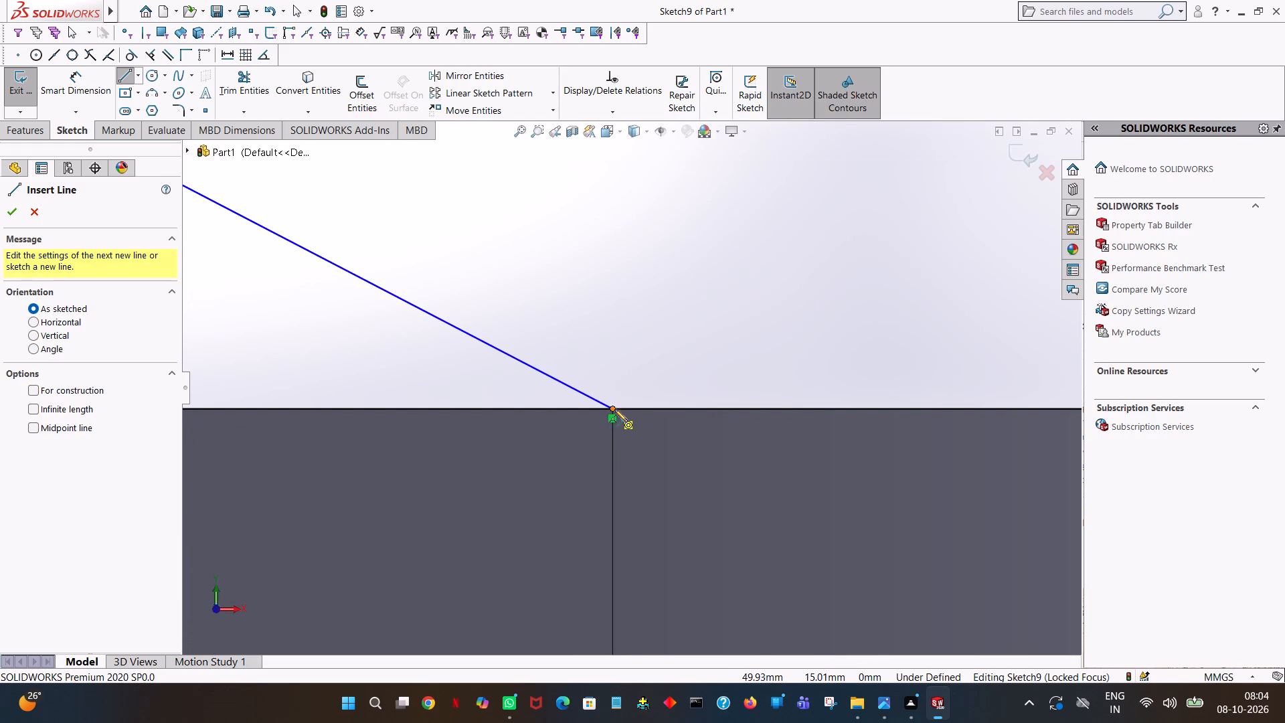
{"action": "scroll", "coordinate": [887, 404], "scroll_direction": "down", "scroll_amount": 1}
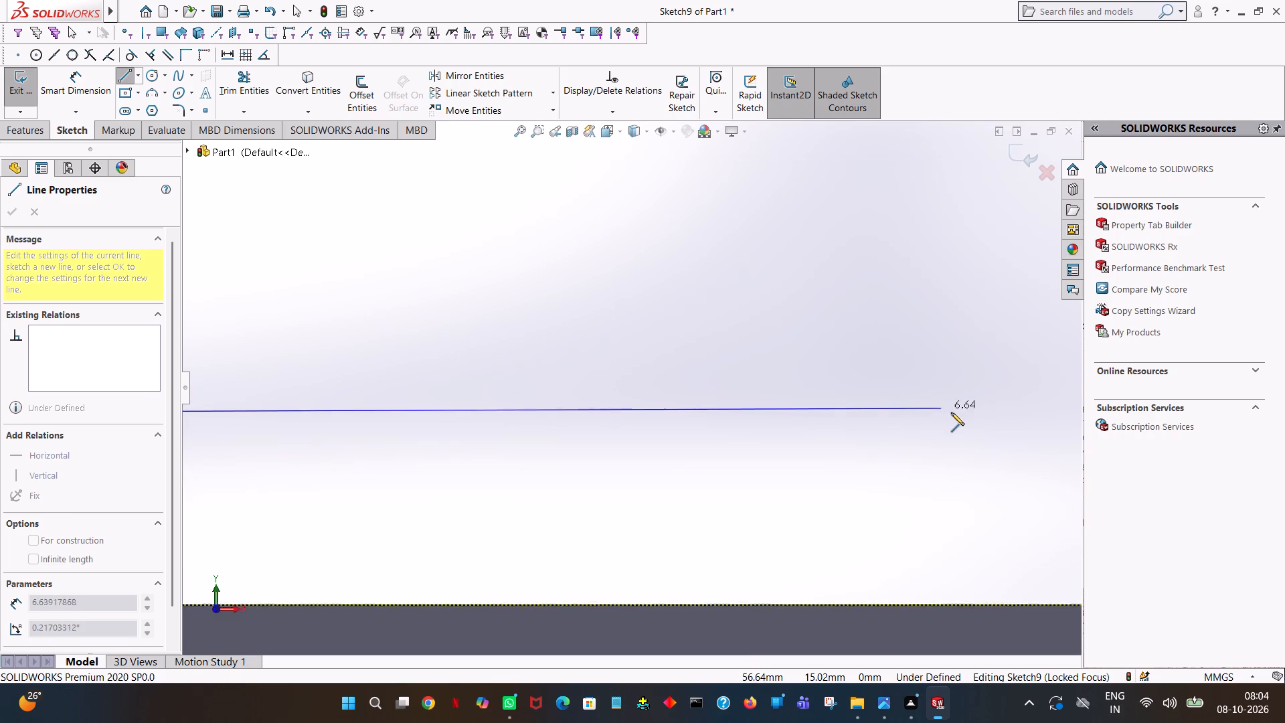
{"action": "scroll", "coordinate": [951, 412], "scroll_direction": "down", "scroll_amount": 1}
{"action": "scroll", "coordinate": [938, 427], "scroll_direction": "up", "scroll_amount": 1}
{"action": "scroll", "coordinate": [924, 445], "scroll_direction": "down", "scroll_amount": 1}
{"action": "scroll", "coordinate": [925, 454], "scroll_direction": "up", "scroll_amount": 1}
{"action": "scroll", "coordinate": [929, 454], "scroll_direction": "down", "scroll_amount": 1}
{"action": "scroll", "coordinate": [928, 452], "scroll_direction": "down", "scroll_amount": 6, "text": "ctrl"}
{"action": "scroll", "coordinate": [928, 447], "scroll_direction": "up", "scroll_amount": 2, "text": "ctrl"}
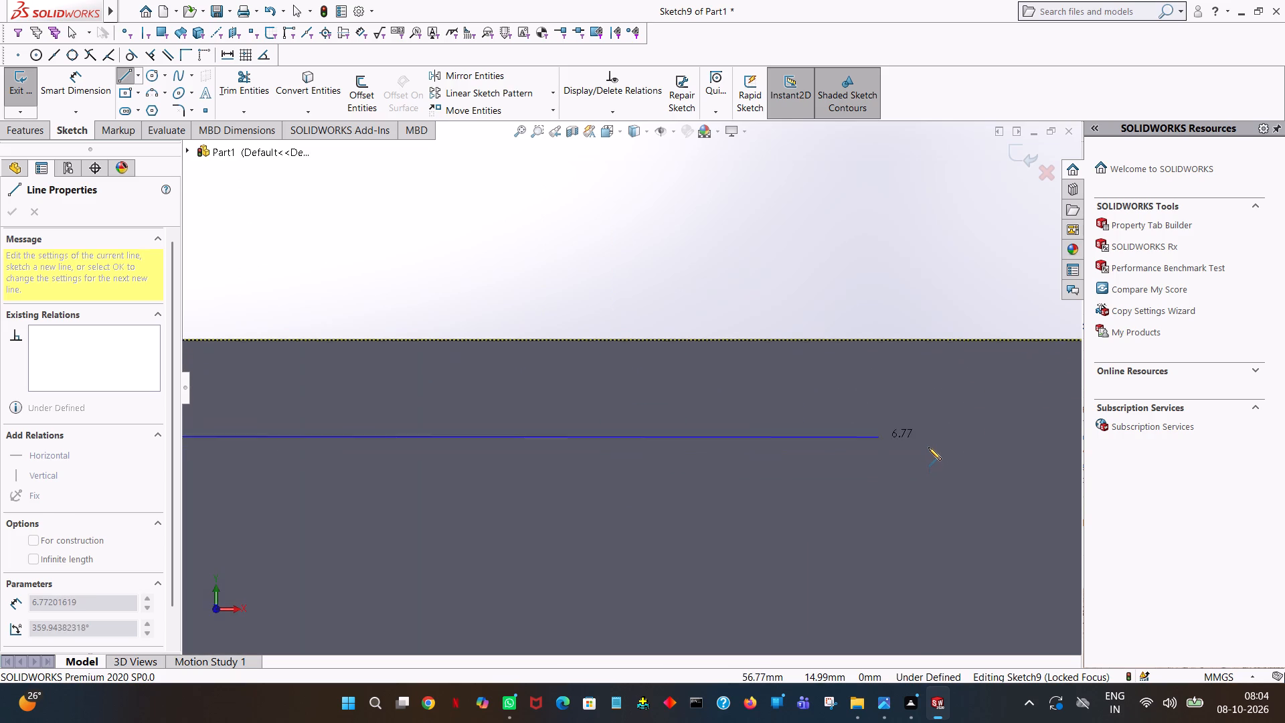
{"action": "scroll", "coordinate": [928, 447], "scroll_direction": "up", "scroll_amount": 18, "text": "ctrl"}
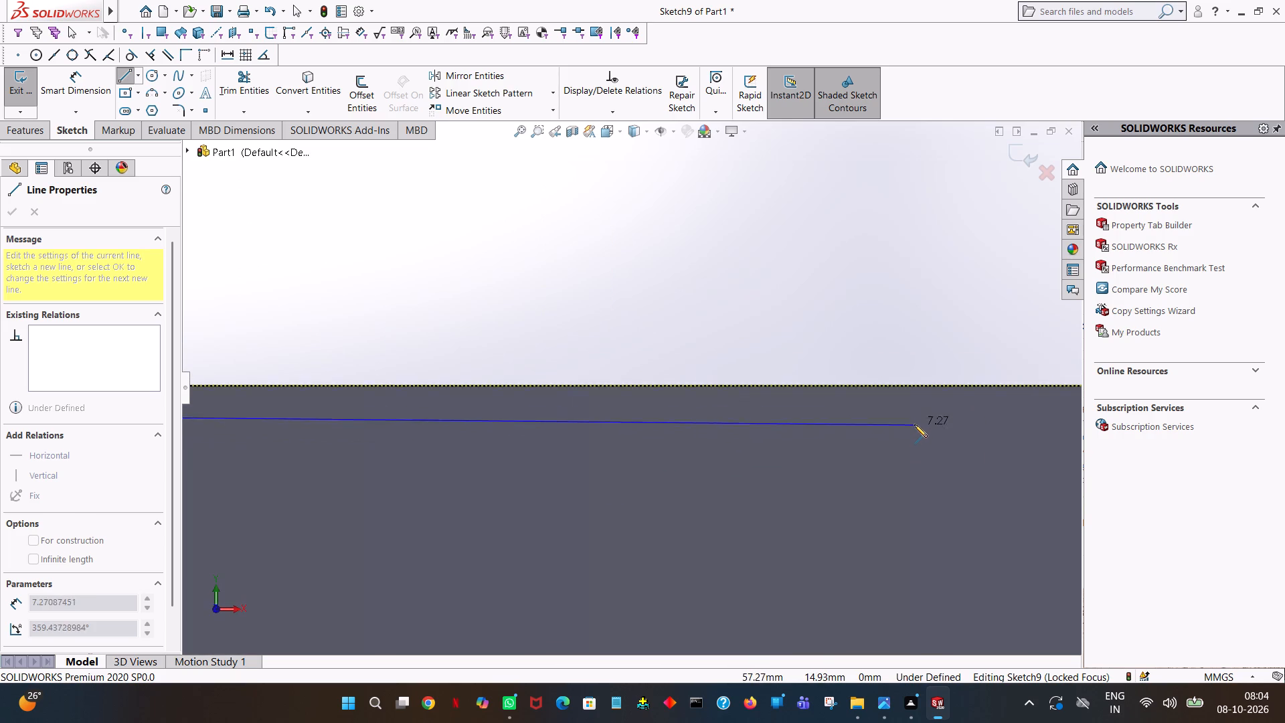
{"action": "scroll", "coordinate": [914, 424], "scroll_direction": "up", "scroll_amount": 4, "text": "ctrl"}
{"action": "scroll", "coordinate": [902, 416], "scroll_direction": "down", "scroll_amount": 12, "text": "ctrl"}
{"action": "scroll", "coordinate": [756, 339], "scroll_direction": "up", "scroll_amount": 2, "text": "ctrl"}
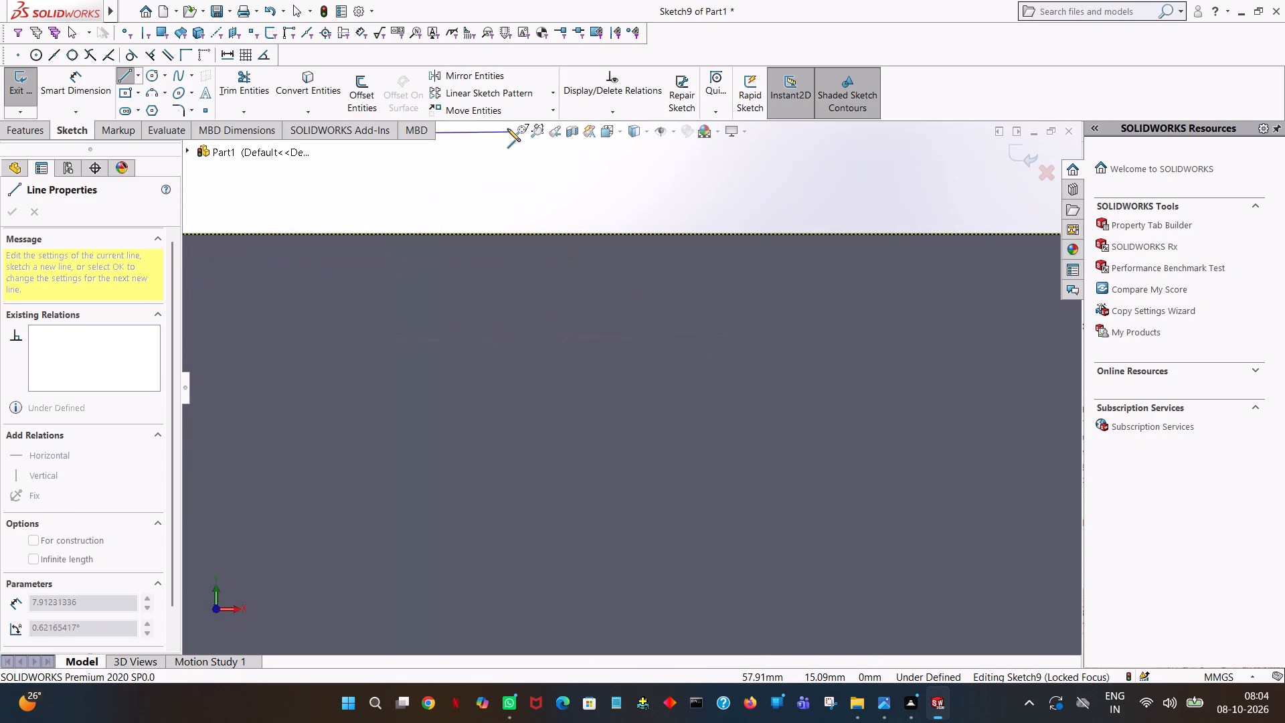
{"action": "left_click", "coordinate": [521, 132]}
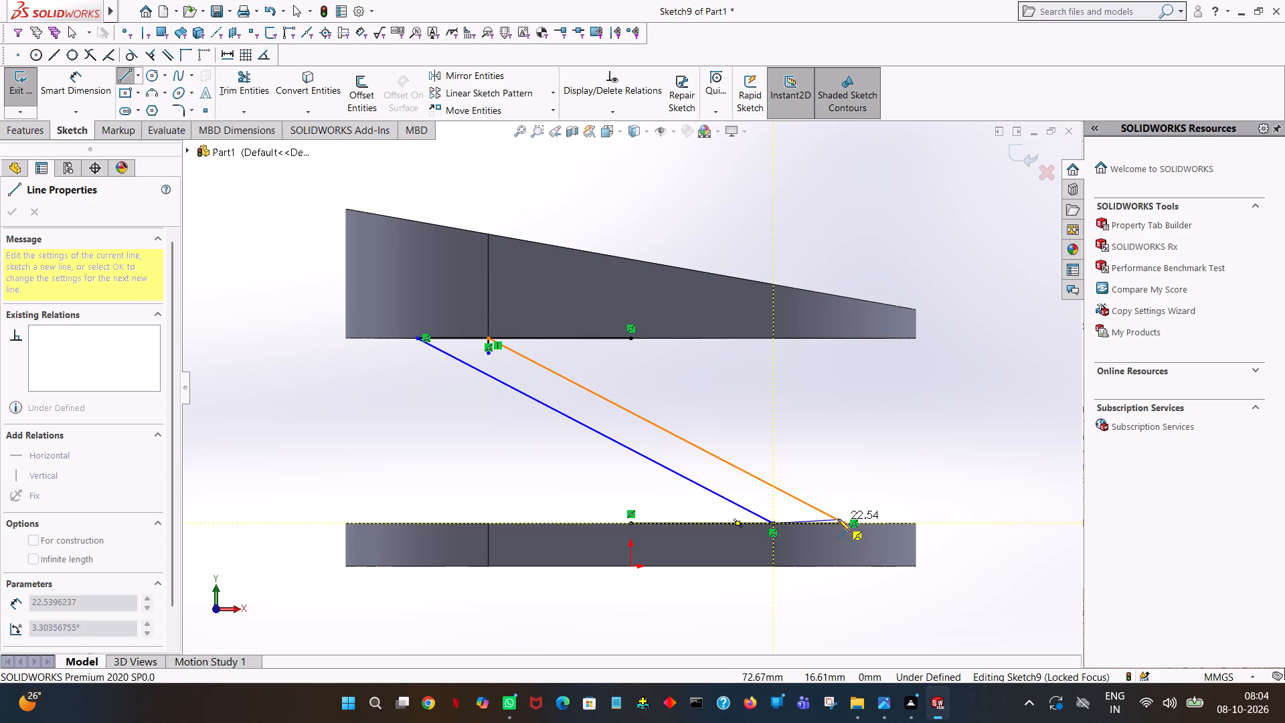
{"action": "left_click", "coordinate": [847, 524]}
{"action": "right_click", "coordinate": [847, 524]}
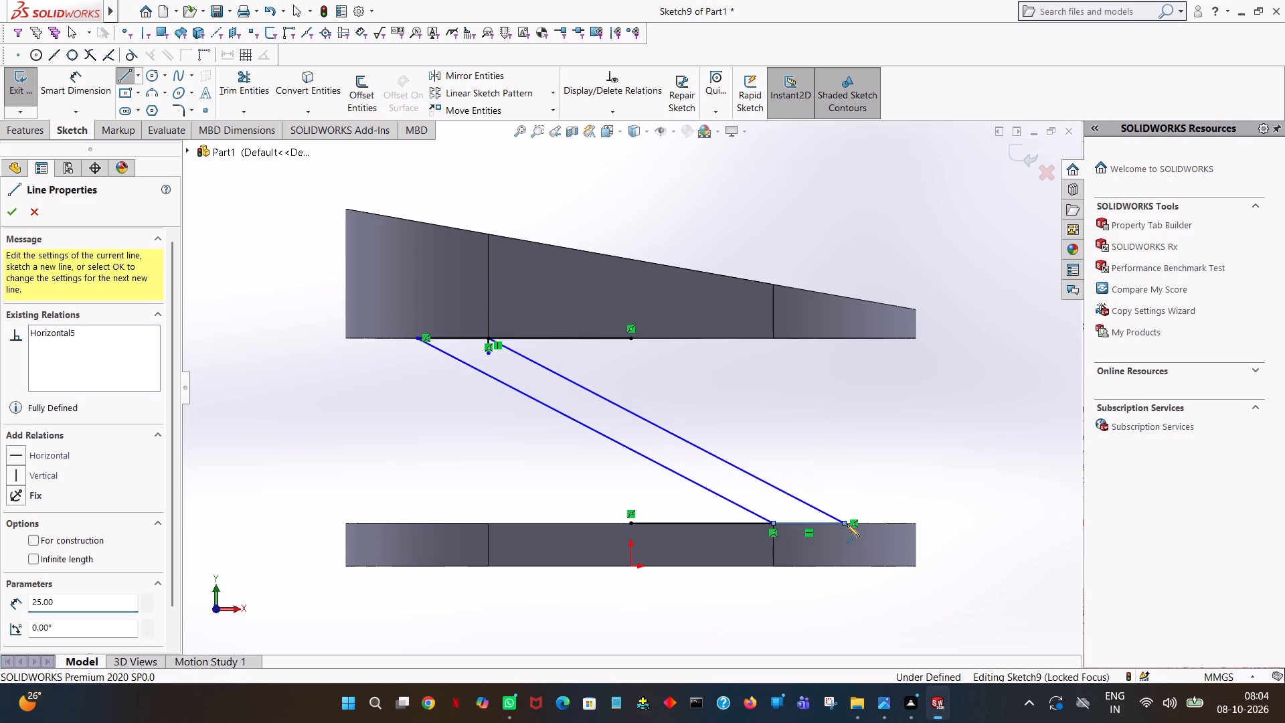
{"action": "left_click", "coordinate": [873, 528]}
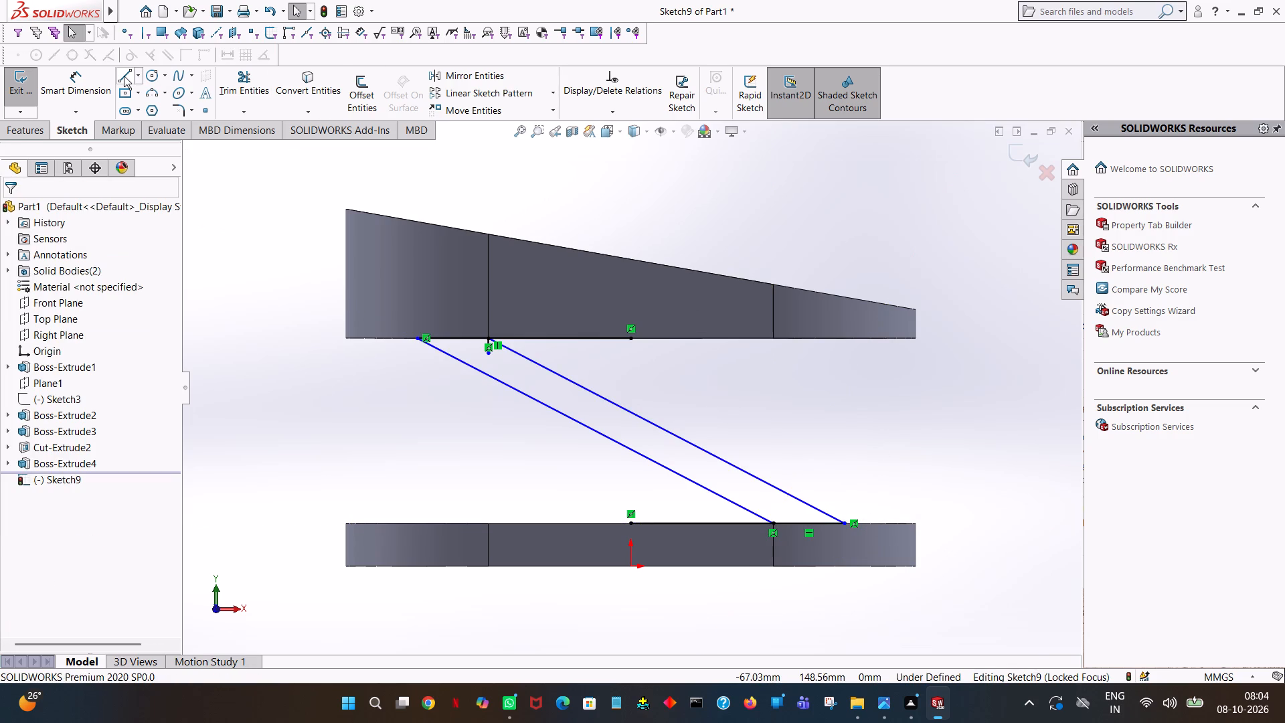
Trim the short stub below the ring and the ring-edge line between the midpoint and the nearer diagonal.
{"action": "left_click", "coordinate": [125, 76]}
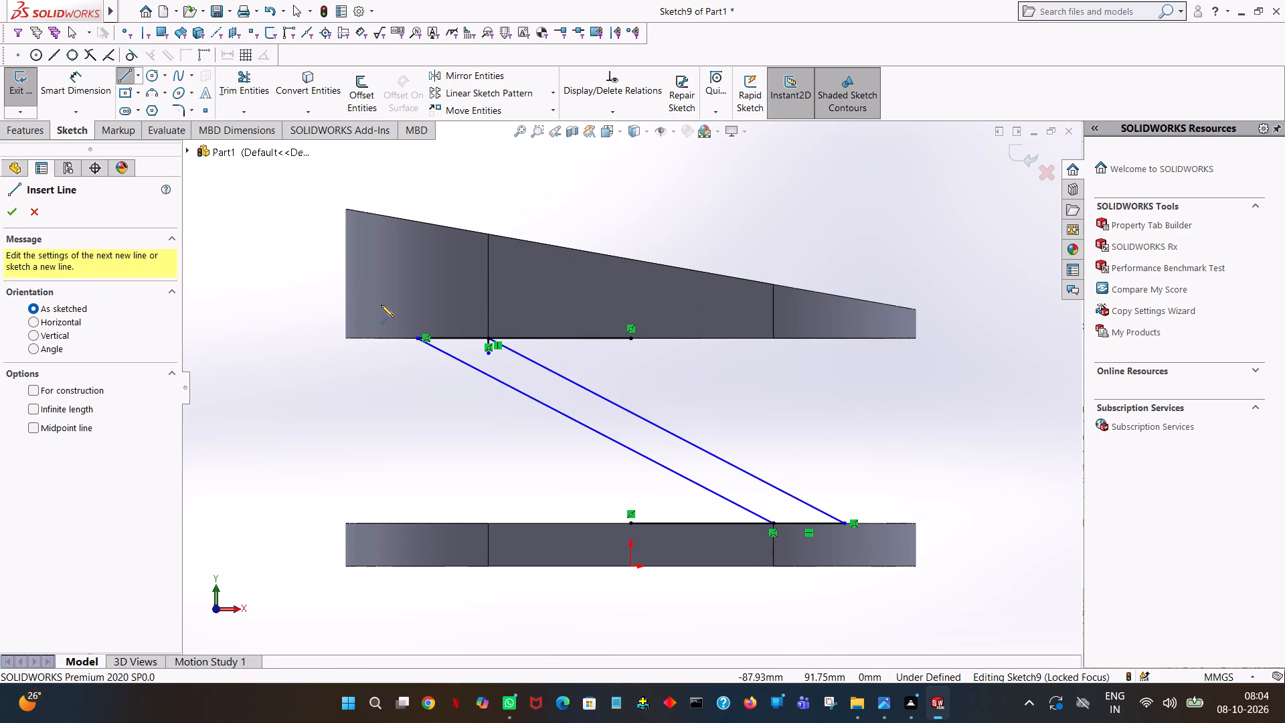
{"action": "left_click", "coordinate": [232, 76]}
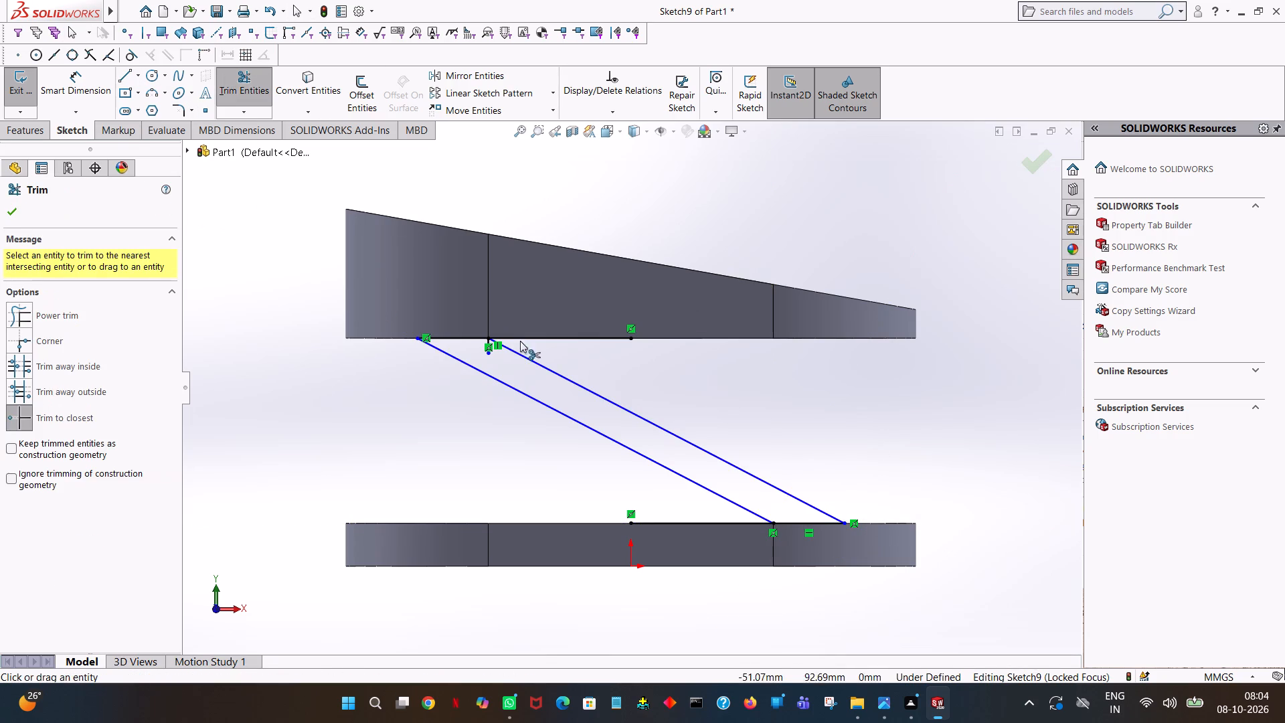
{"action": "left_click", "coordinate": [487, 356]}
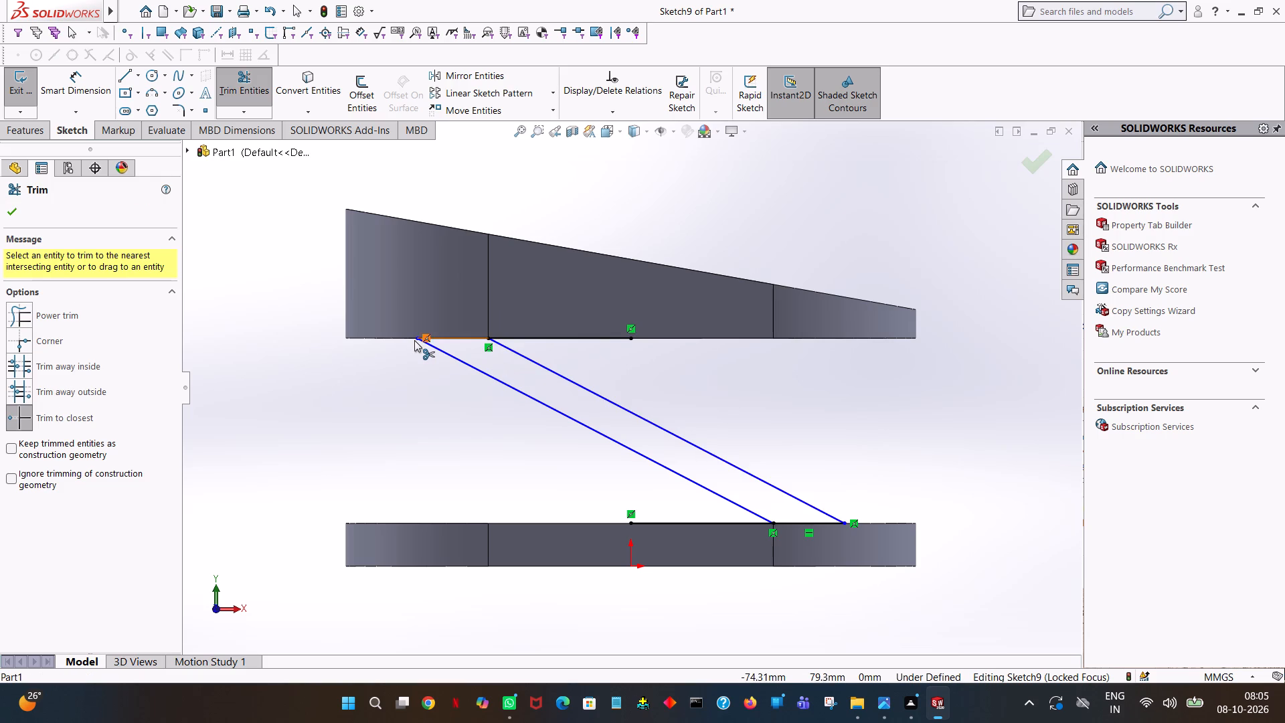
{"action": "left_click", "coordinate": [608, 339]}
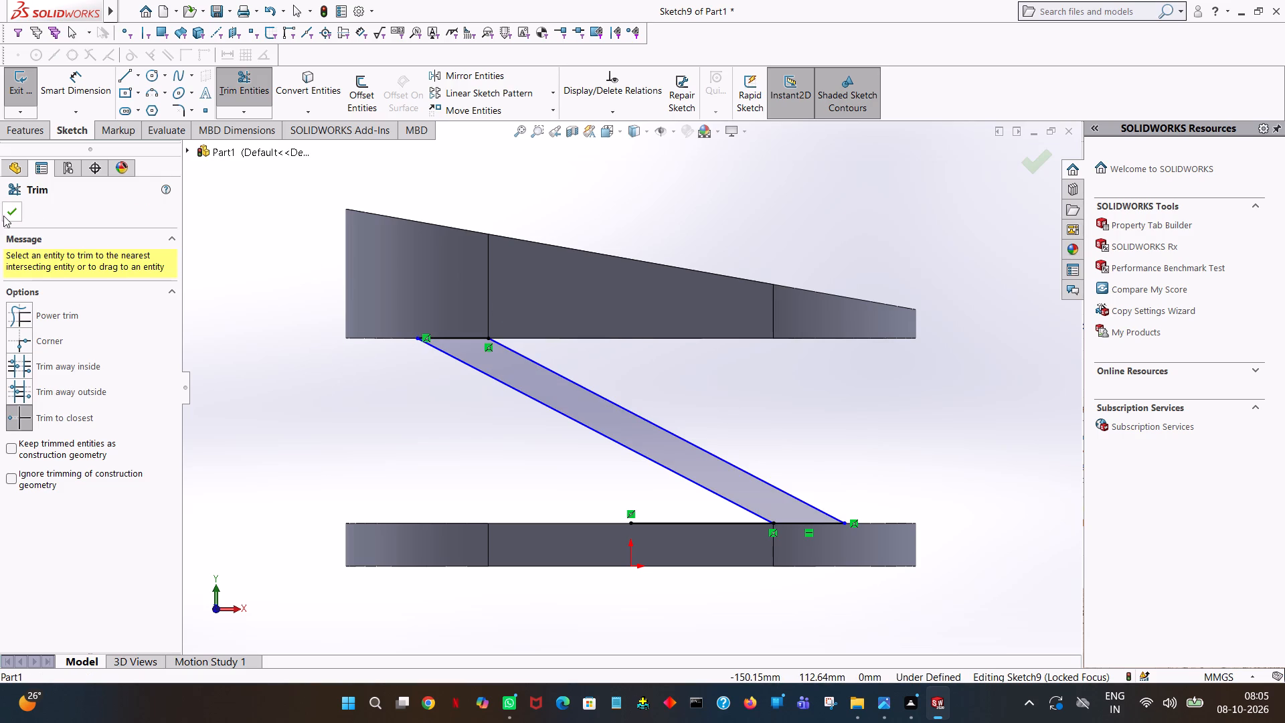
{"action": "left_click", "coordinate": [3, 216]}
Start a blind boss extrusion of the closed region between the two diagonals and enable a second extrusion direction.
{"action": "left_click", "coordinate": [30, 133]}
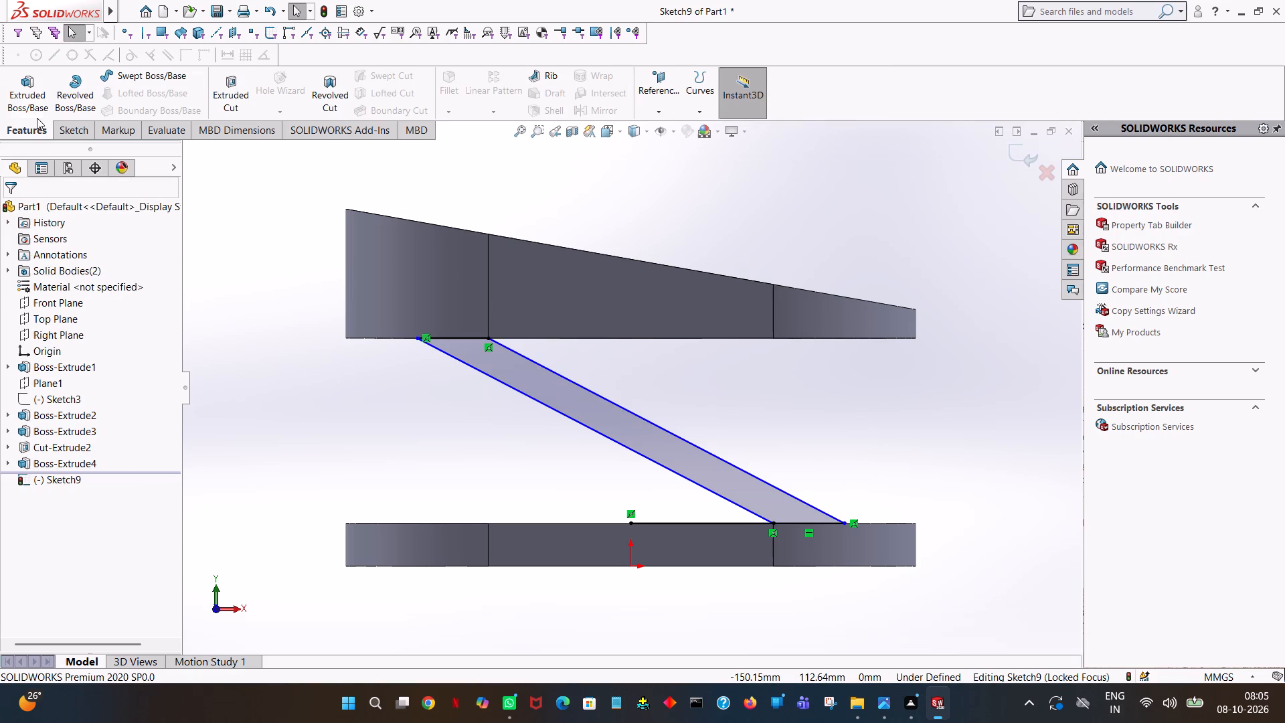
{"action": "left_click", "coordinate": [41, 104]}
{"action": "middle_click_drag", "start_coordinate": [889, 403], "coordinate": [841, 413]}
{"action": "left_click", "coordinate": [770, 459]}
{"action": "middle_click_drag", "start_coordinate": [925, 461], "coordinate": [873, 453]}
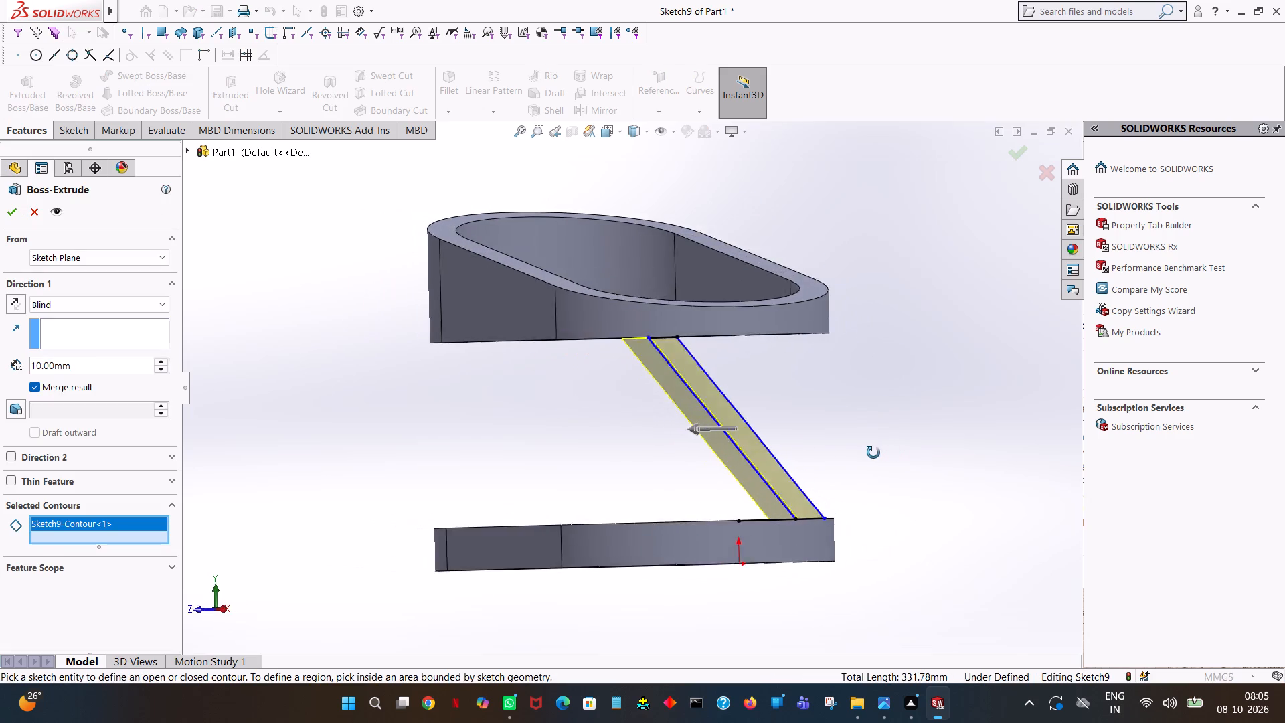
{"action": "middle_click_drag", "start_coordinate": [873, 453], "coordinate": [762, 317]}
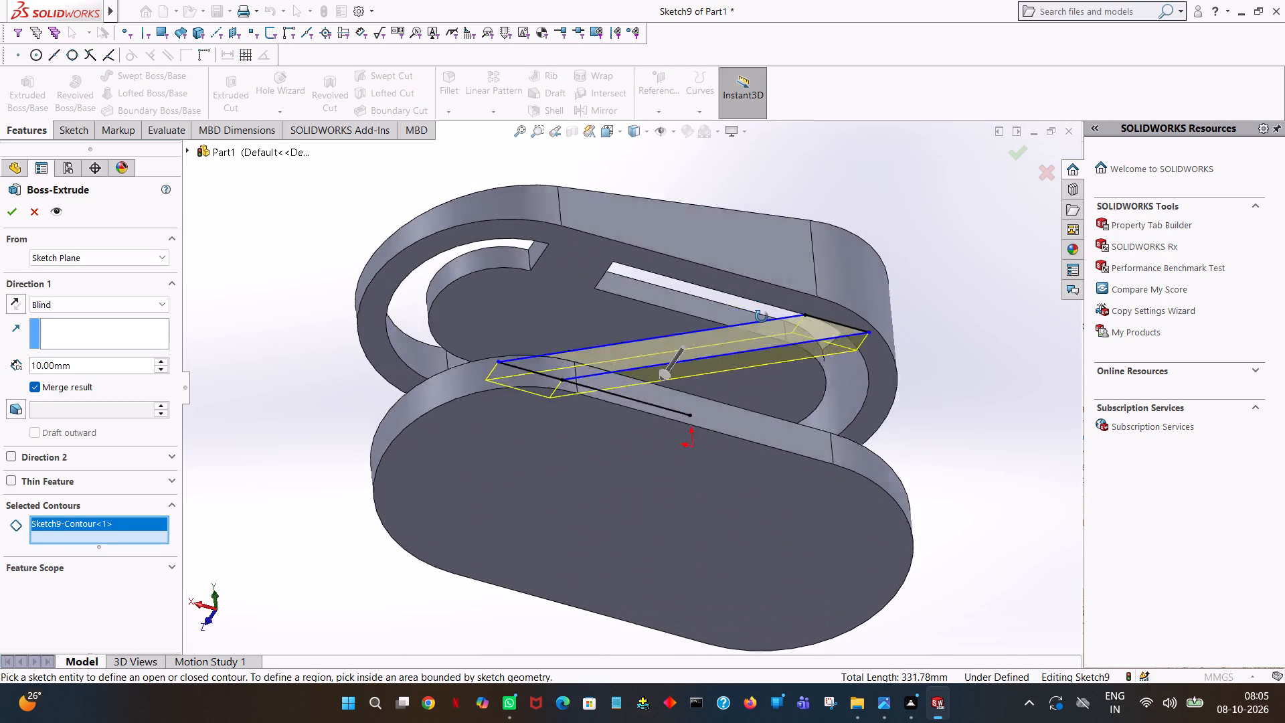
{"action": "middle_click_drag", "start_coordinate": [762, 317], "coordinate": [771, 544]}
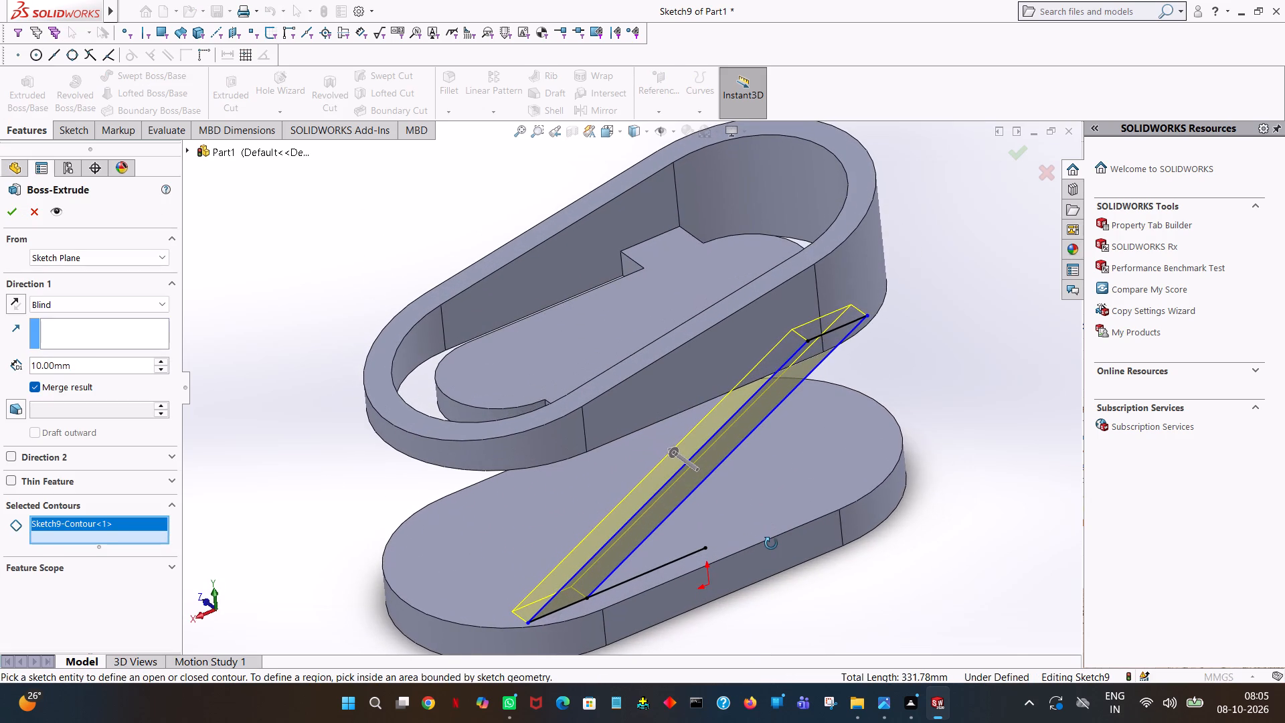
{"action": "middle_click_drag", "start_coordinate": [771, 544], "coordinate": [788, 568]}
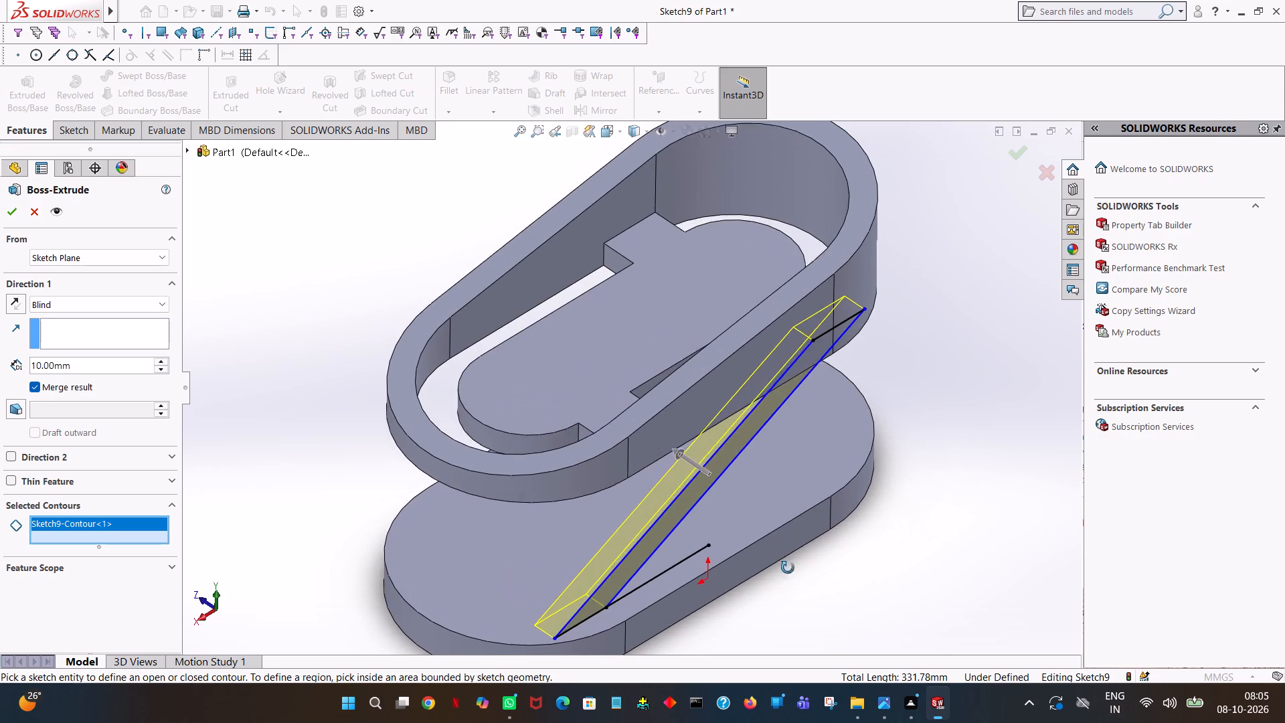
{"action": "middle_click_drag", "start_coordinate": [788, 568], "coordinate": [787, 594]}
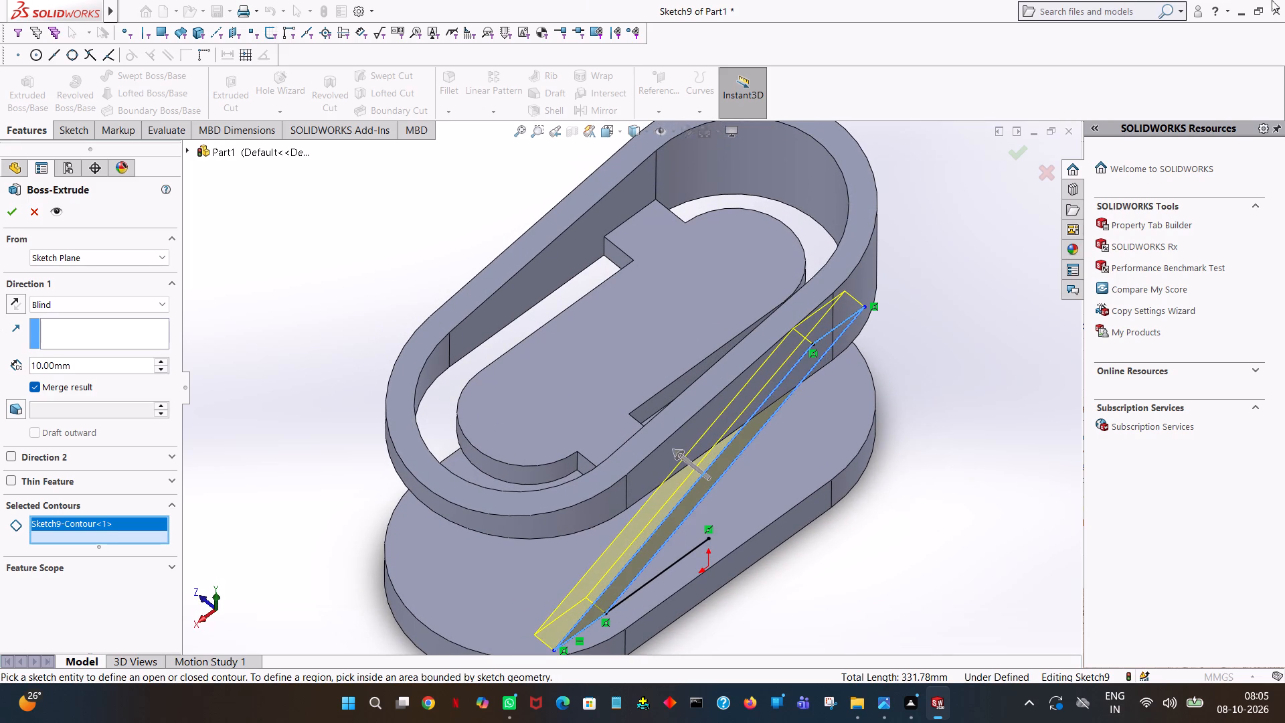
{"action": "left_click", "coordinate": [9, 457]}
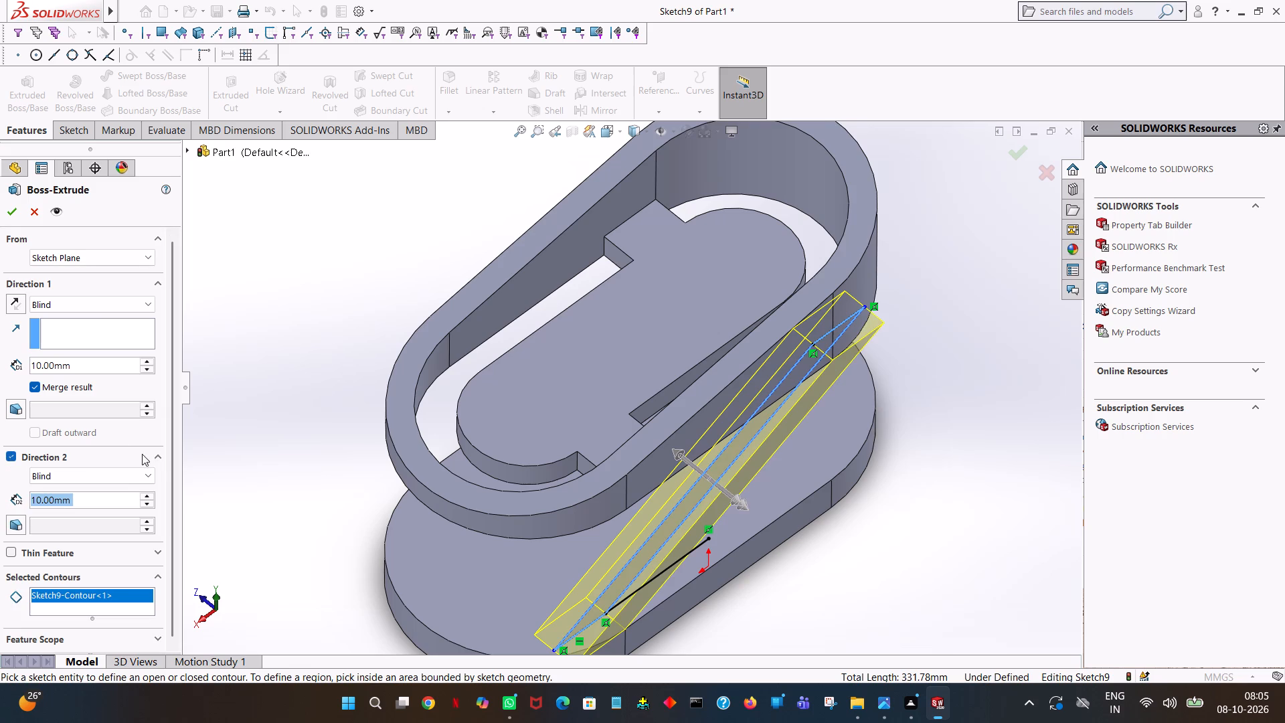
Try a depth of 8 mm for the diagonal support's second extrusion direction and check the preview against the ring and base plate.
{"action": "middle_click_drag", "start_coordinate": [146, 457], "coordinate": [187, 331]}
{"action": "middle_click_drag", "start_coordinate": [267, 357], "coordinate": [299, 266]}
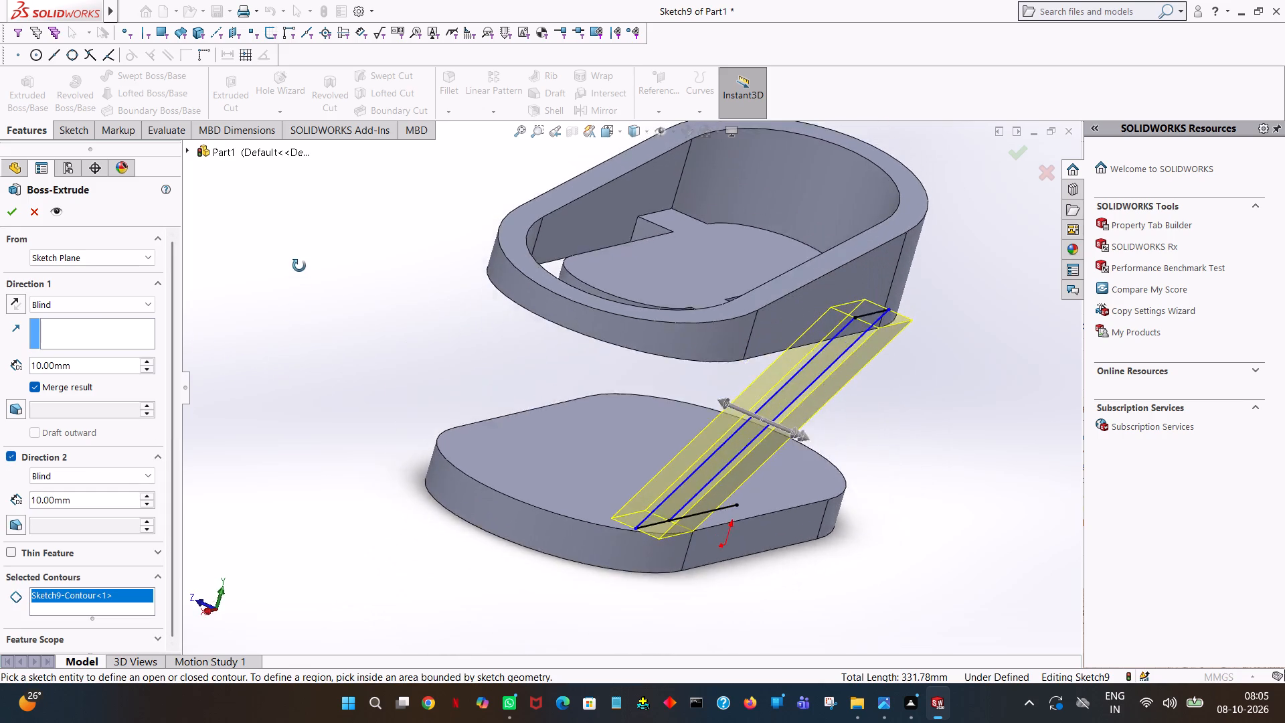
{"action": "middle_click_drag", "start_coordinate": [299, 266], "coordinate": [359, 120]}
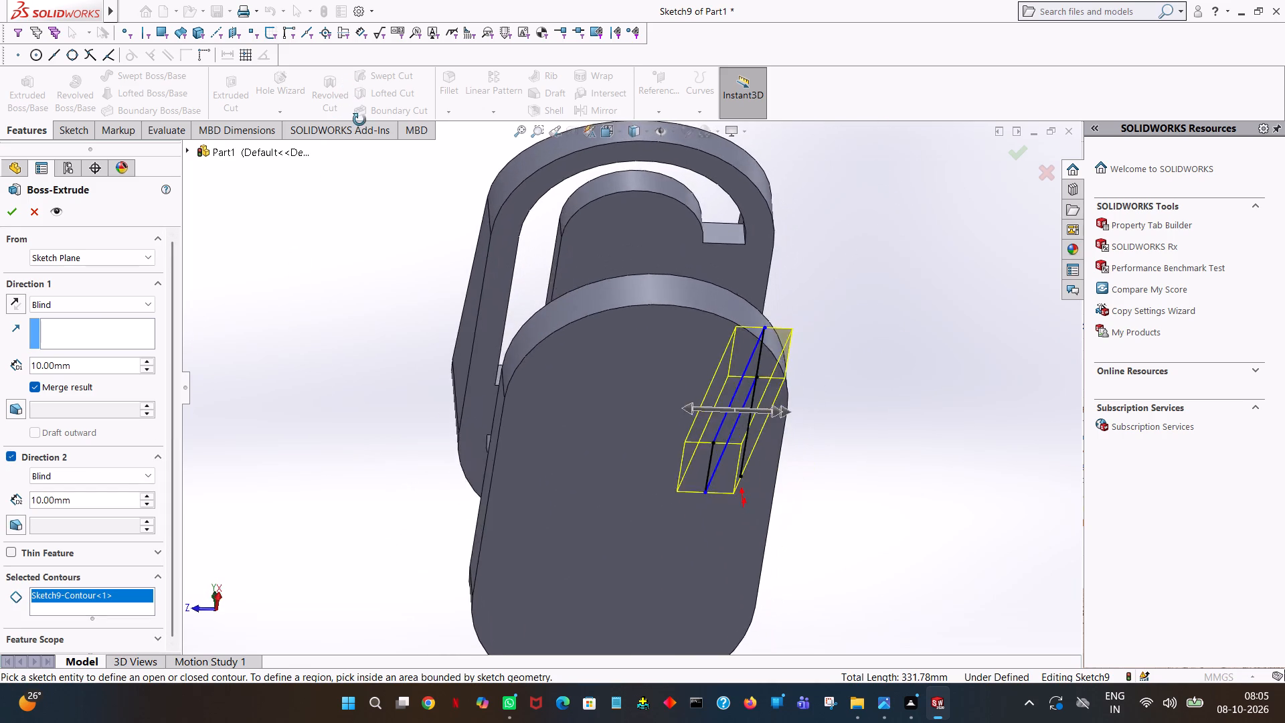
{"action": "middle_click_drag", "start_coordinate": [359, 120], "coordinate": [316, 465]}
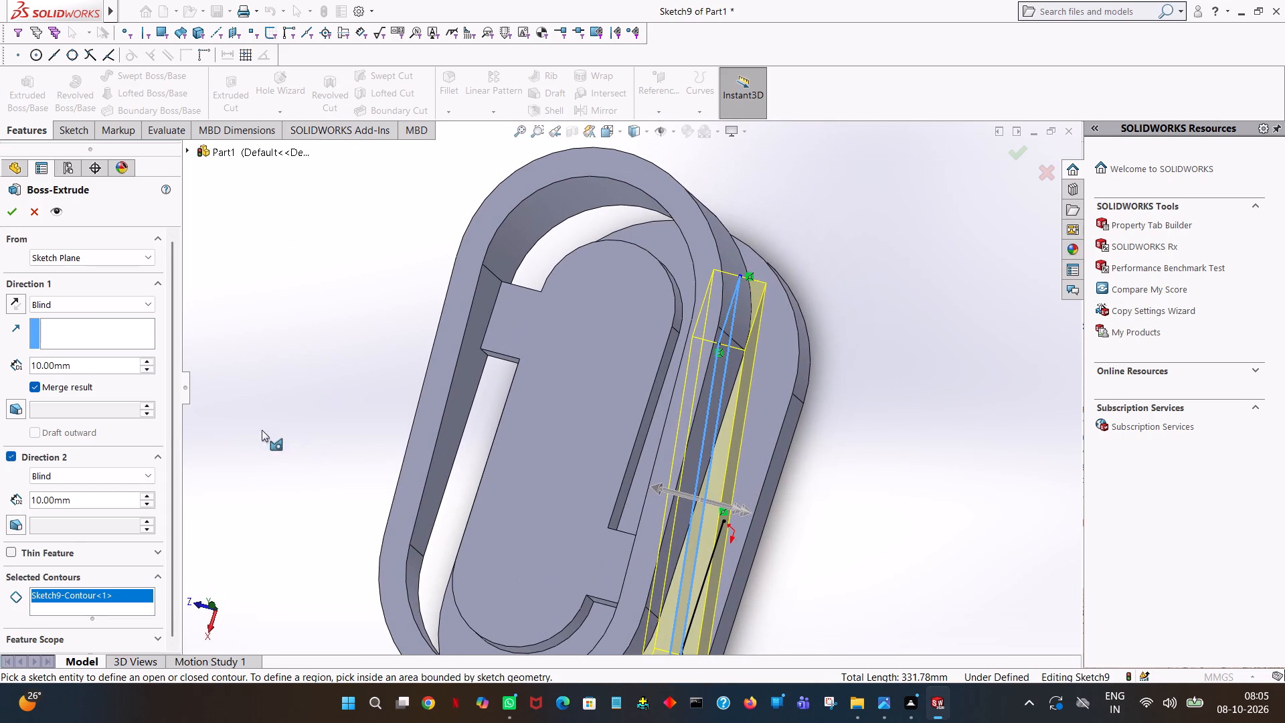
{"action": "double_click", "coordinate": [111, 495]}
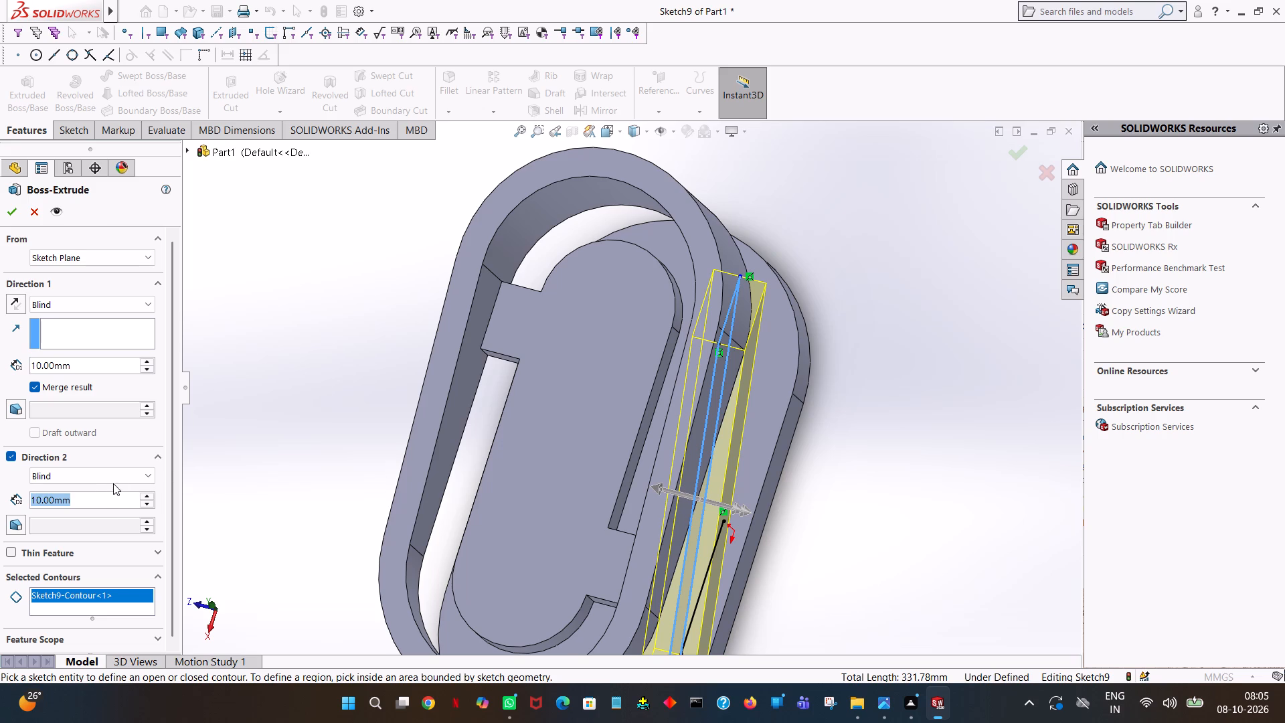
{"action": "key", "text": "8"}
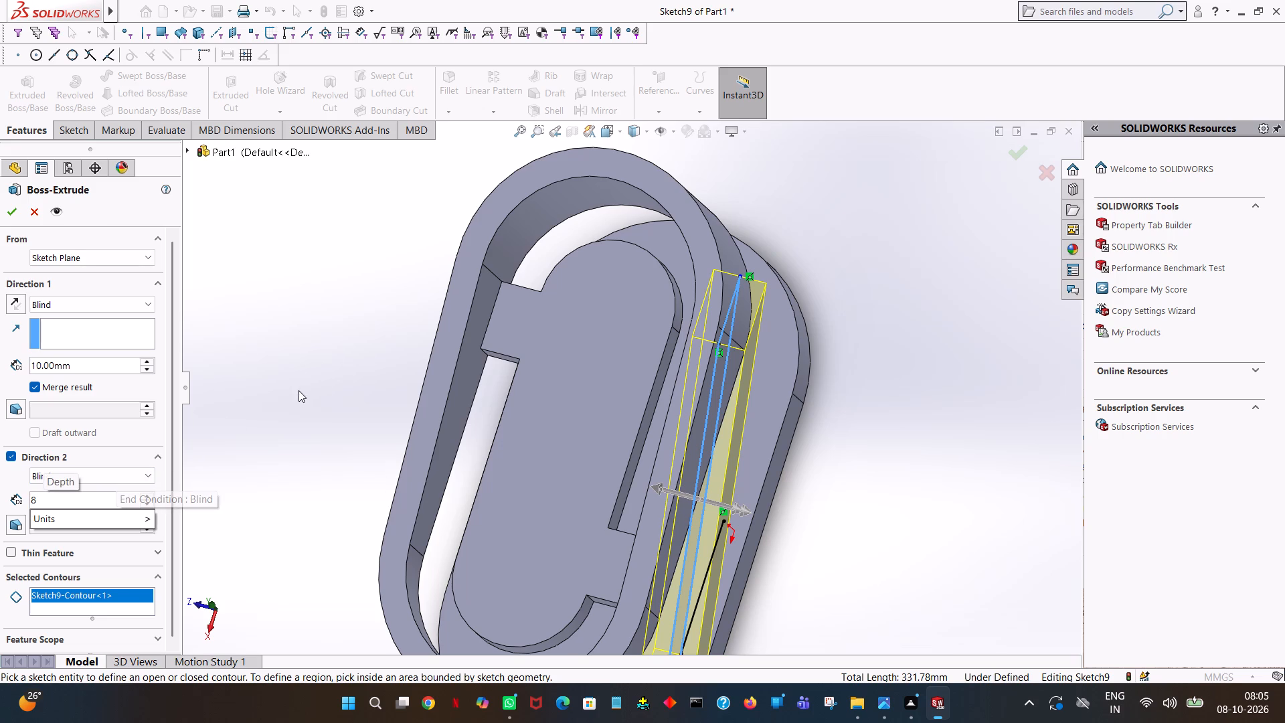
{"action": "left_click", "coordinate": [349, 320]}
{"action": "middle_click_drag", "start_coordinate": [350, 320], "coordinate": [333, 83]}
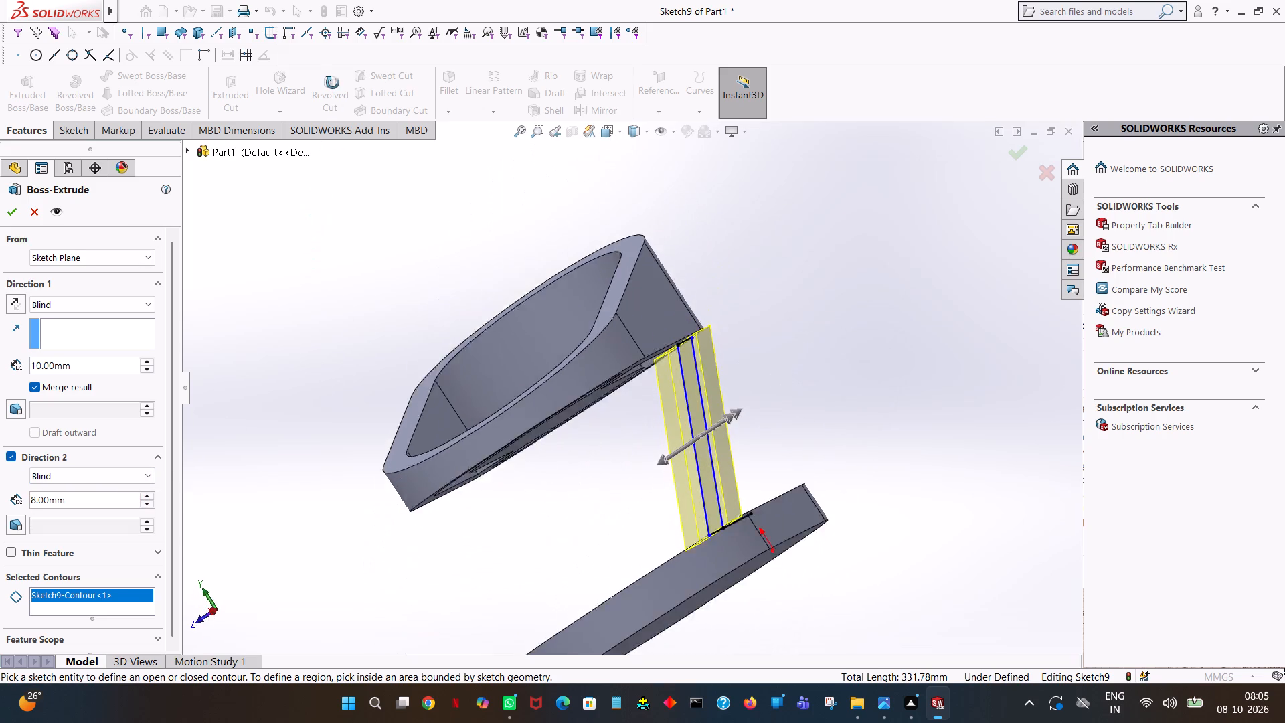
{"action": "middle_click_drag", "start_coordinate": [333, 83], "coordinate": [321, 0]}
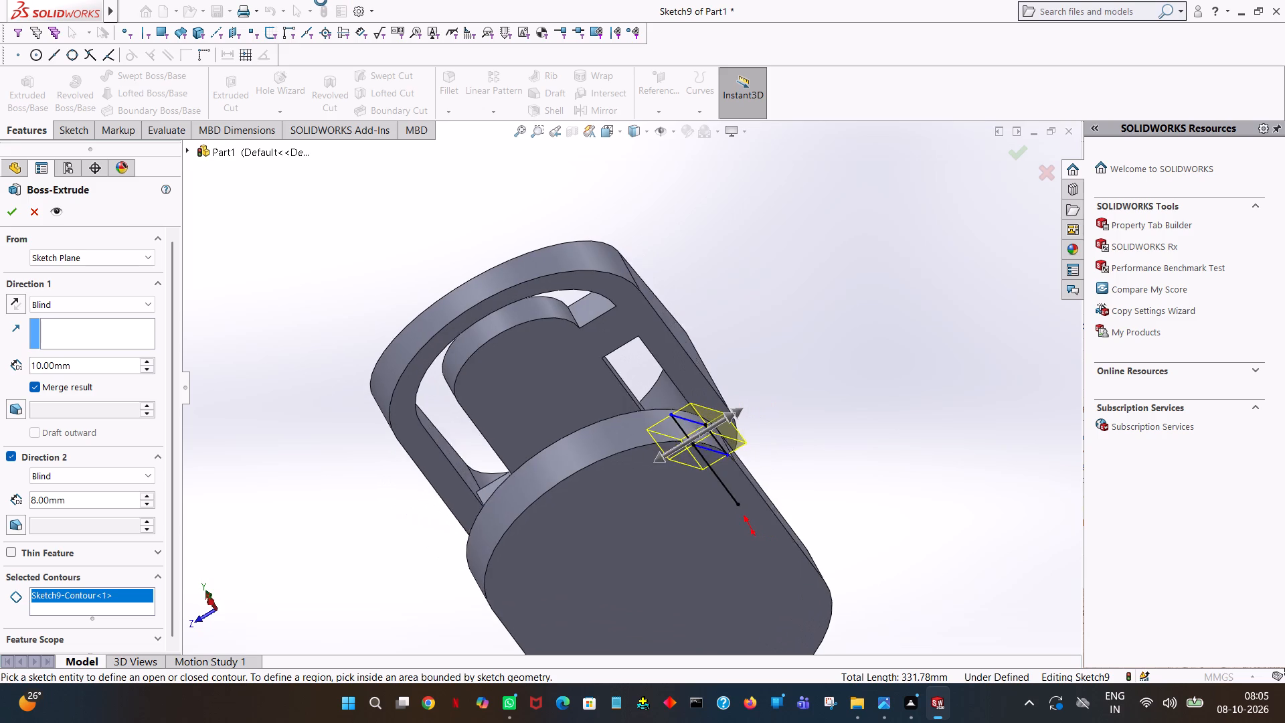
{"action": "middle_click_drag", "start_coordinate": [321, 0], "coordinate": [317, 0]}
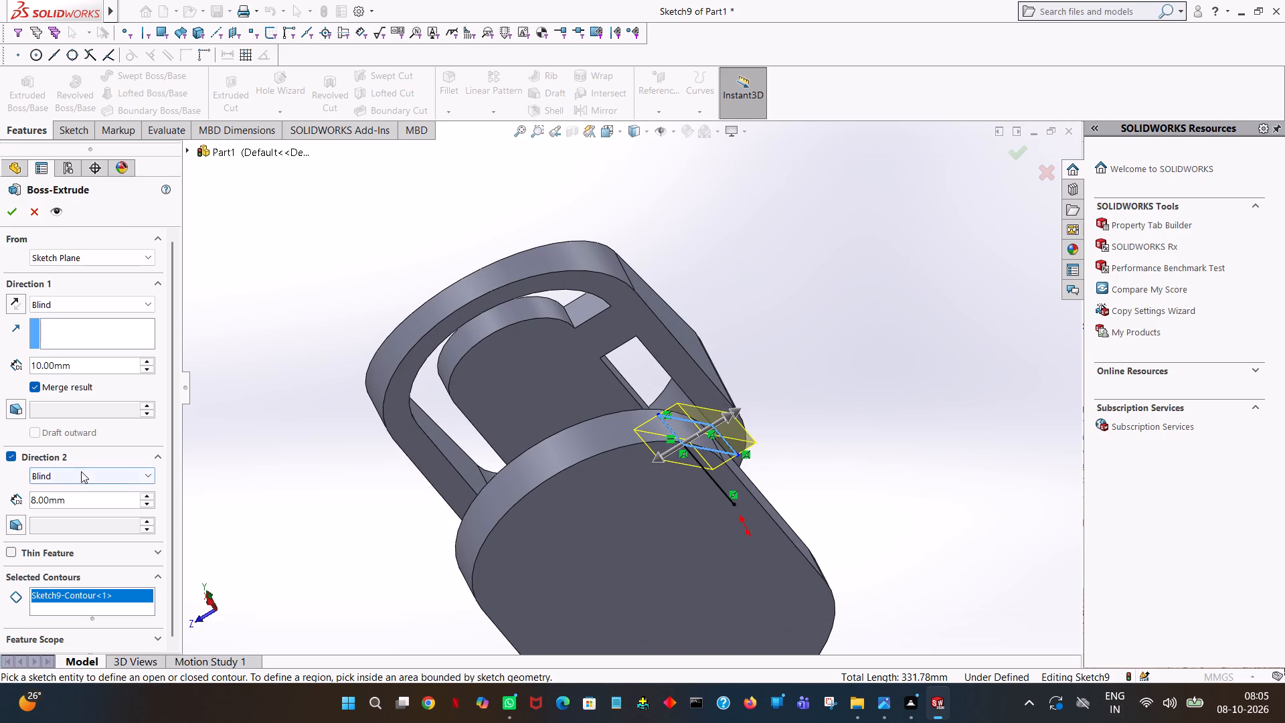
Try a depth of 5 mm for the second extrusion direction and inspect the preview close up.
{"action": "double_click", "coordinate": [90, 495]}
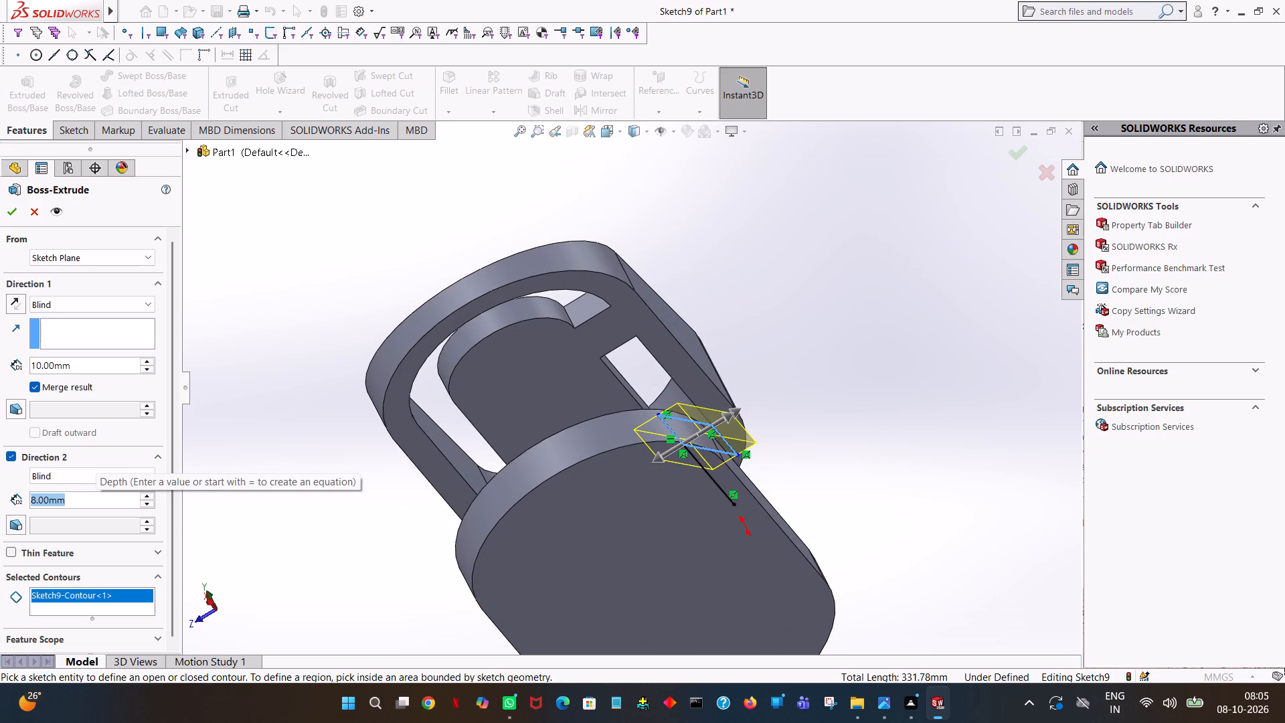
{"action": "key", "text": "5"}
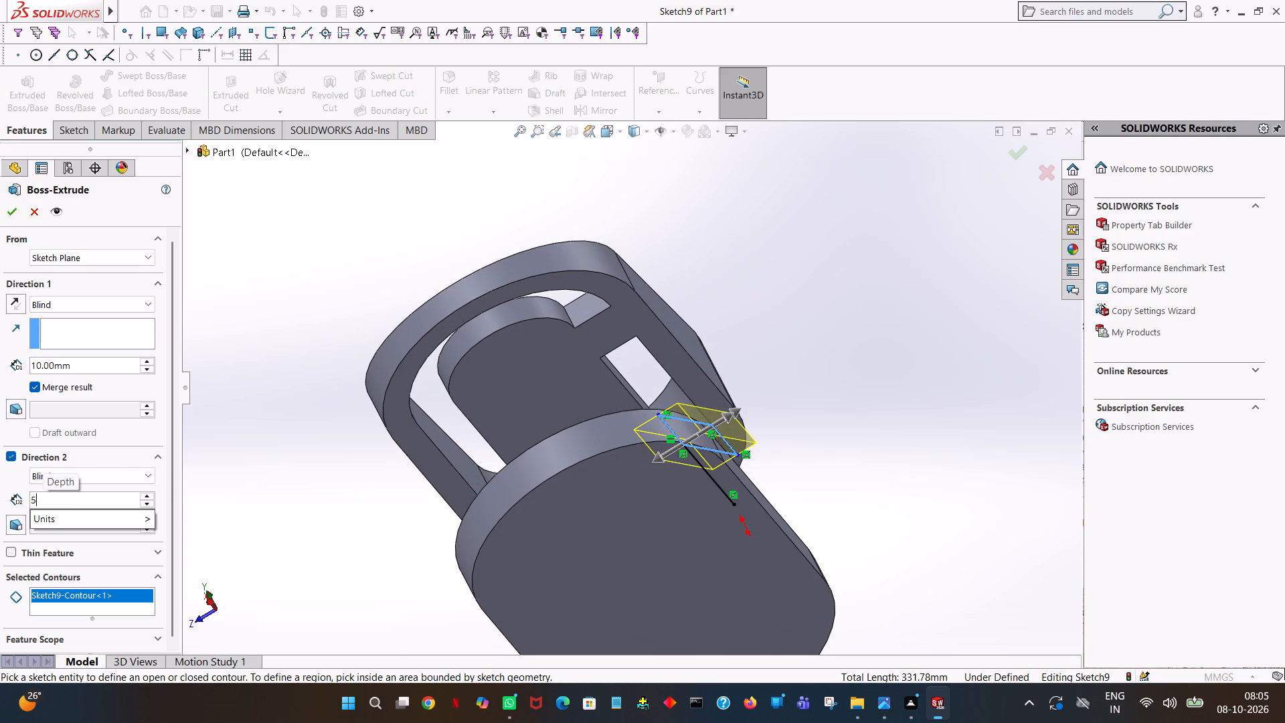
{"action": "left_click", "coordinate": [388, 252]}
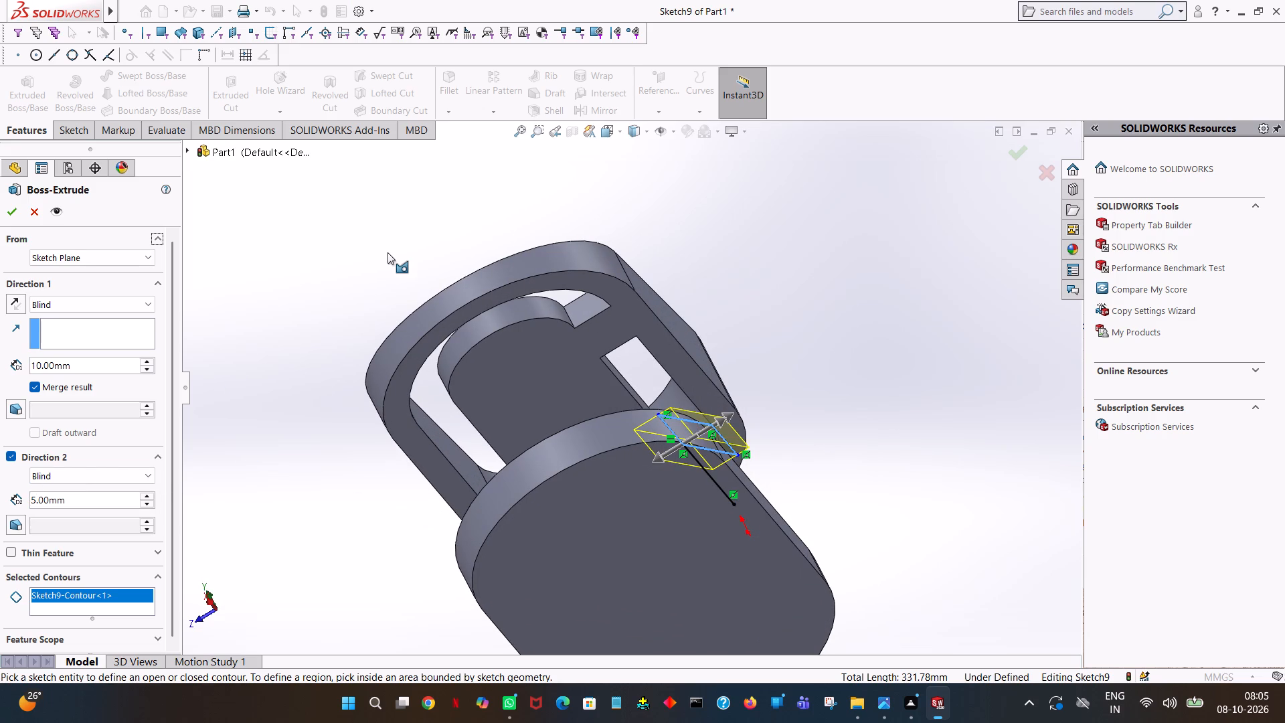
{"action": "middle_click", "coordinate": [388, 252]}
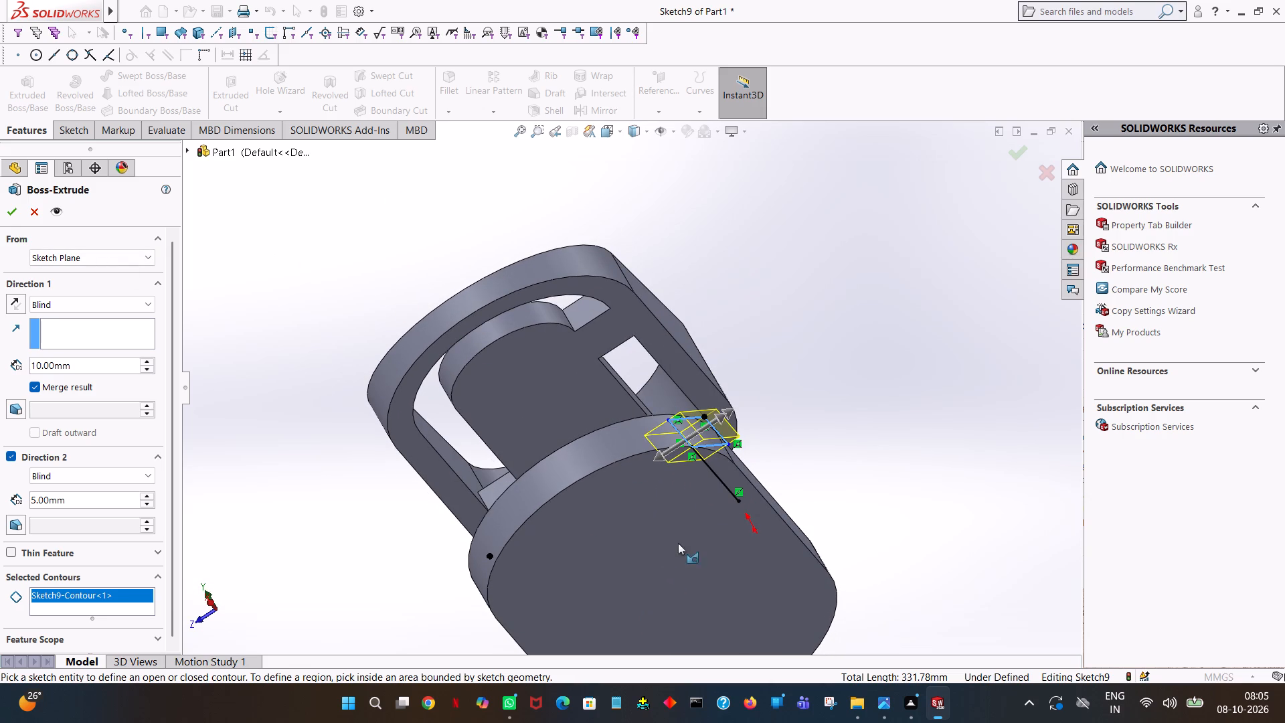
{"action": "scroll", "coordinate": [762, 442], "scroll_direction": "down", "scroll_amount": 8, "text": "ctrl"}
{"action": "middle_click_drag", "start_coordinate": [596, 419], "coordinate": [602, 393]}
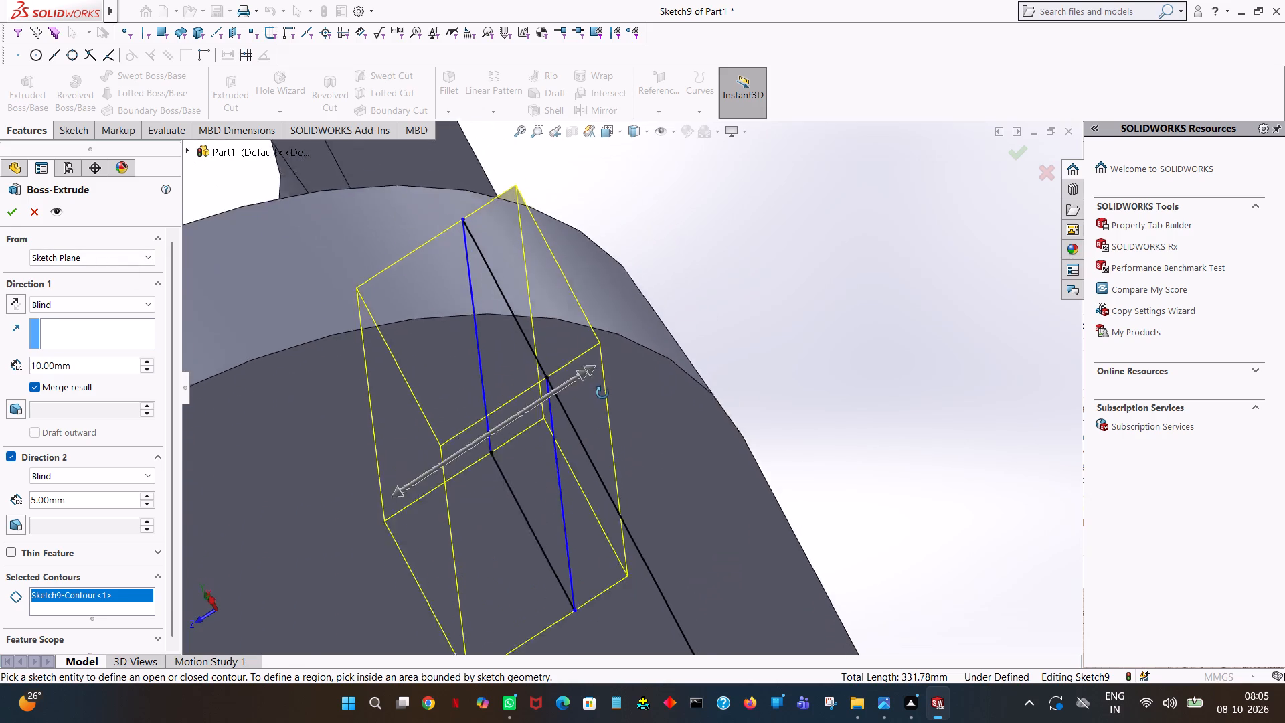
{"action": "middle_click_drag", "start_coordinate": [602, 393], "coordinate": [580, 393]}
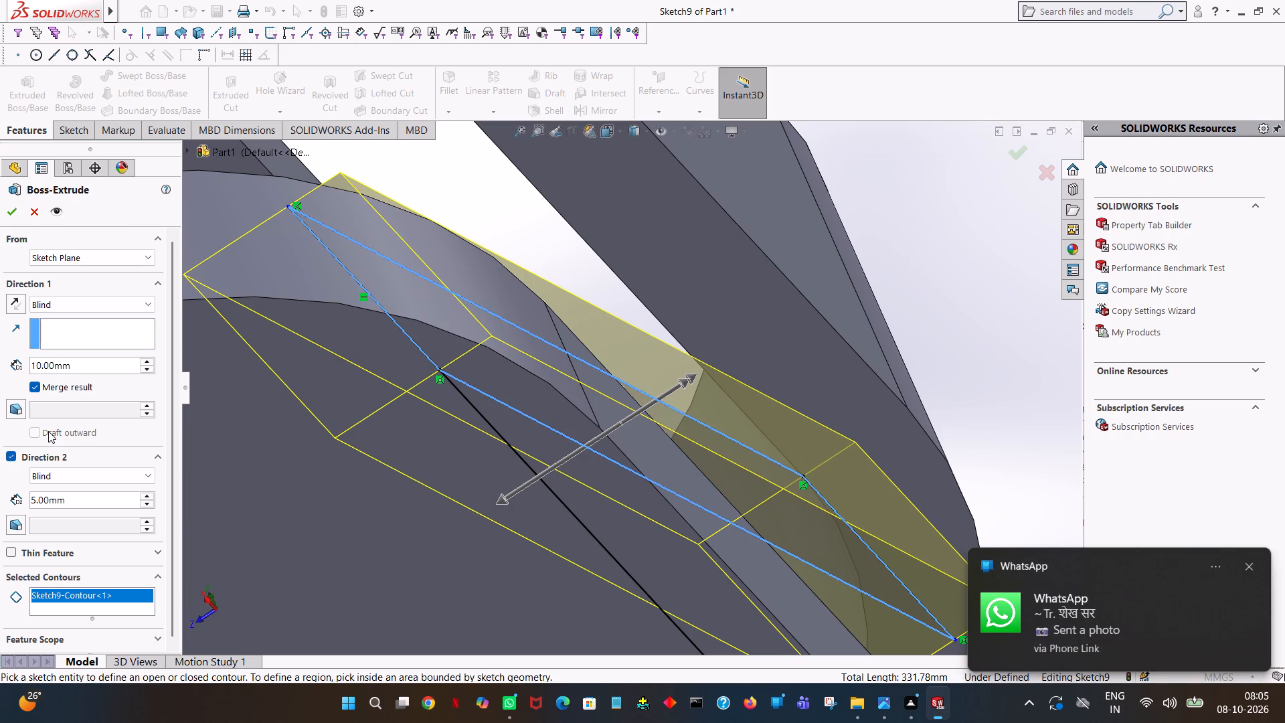
Extrude the diagonal support 7 mm in the first direction and 3 mm in the second, merged with the existing bodies.
{"action": "double_click", "coordinate": [82, 495]}
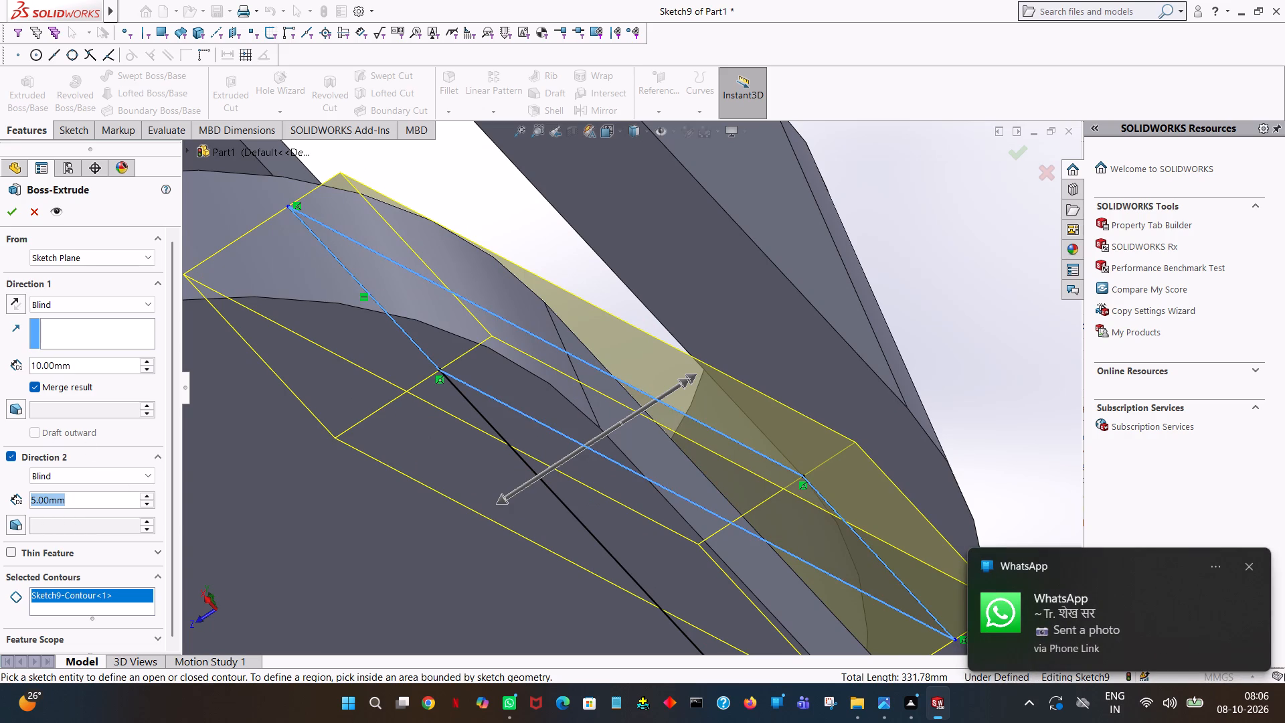
{"action": "key", "text": "3"}
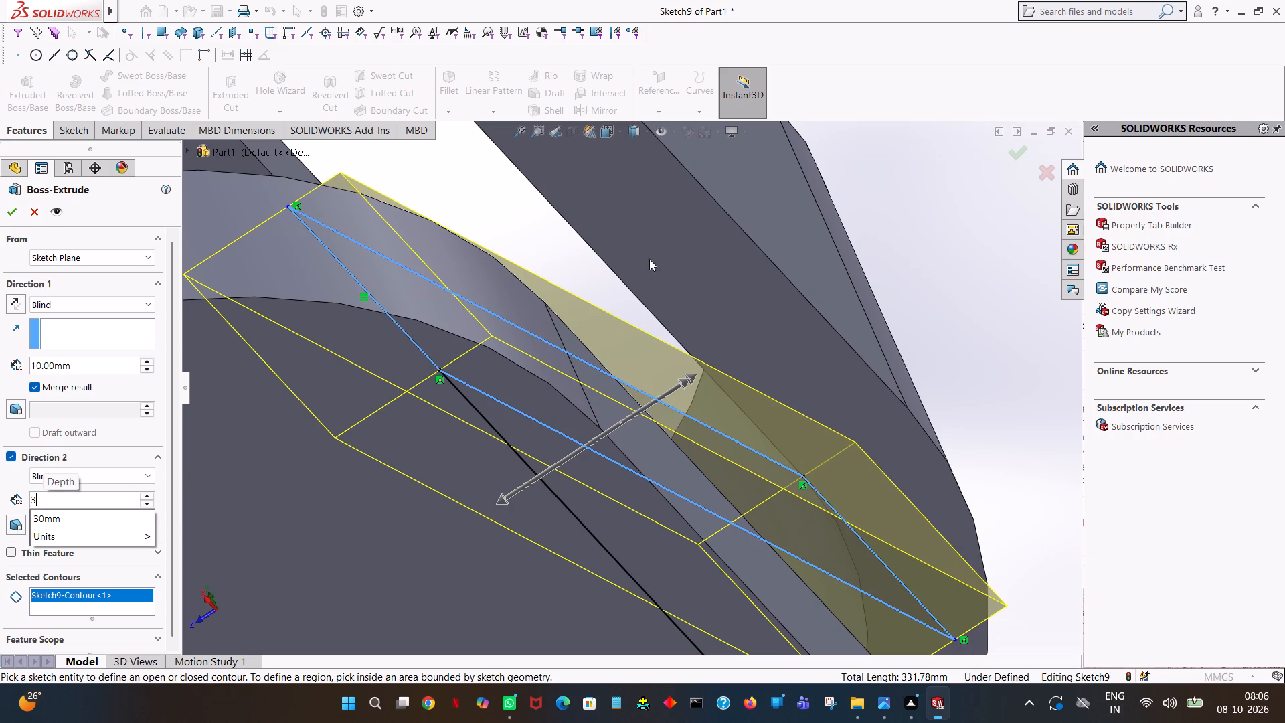
{"action": "left_click", "coordinate": [908, 182]}
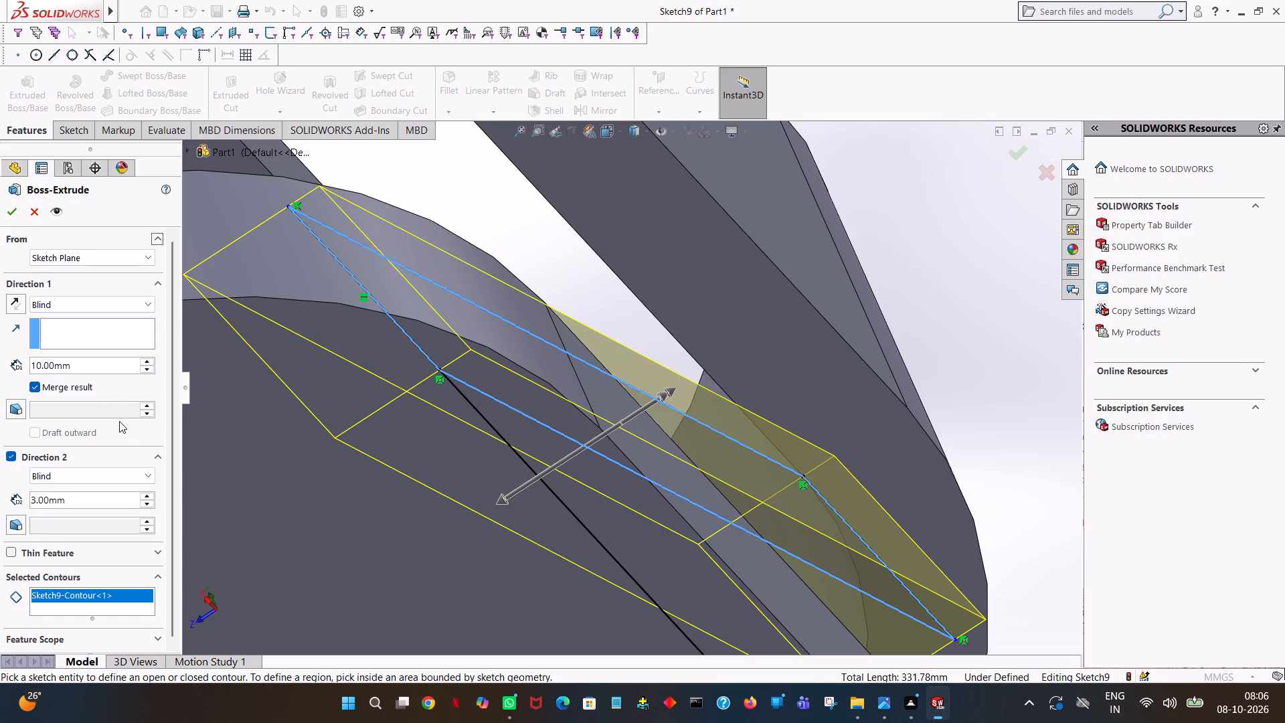
{"action": "double_click", "coordinate": [102, 361]}
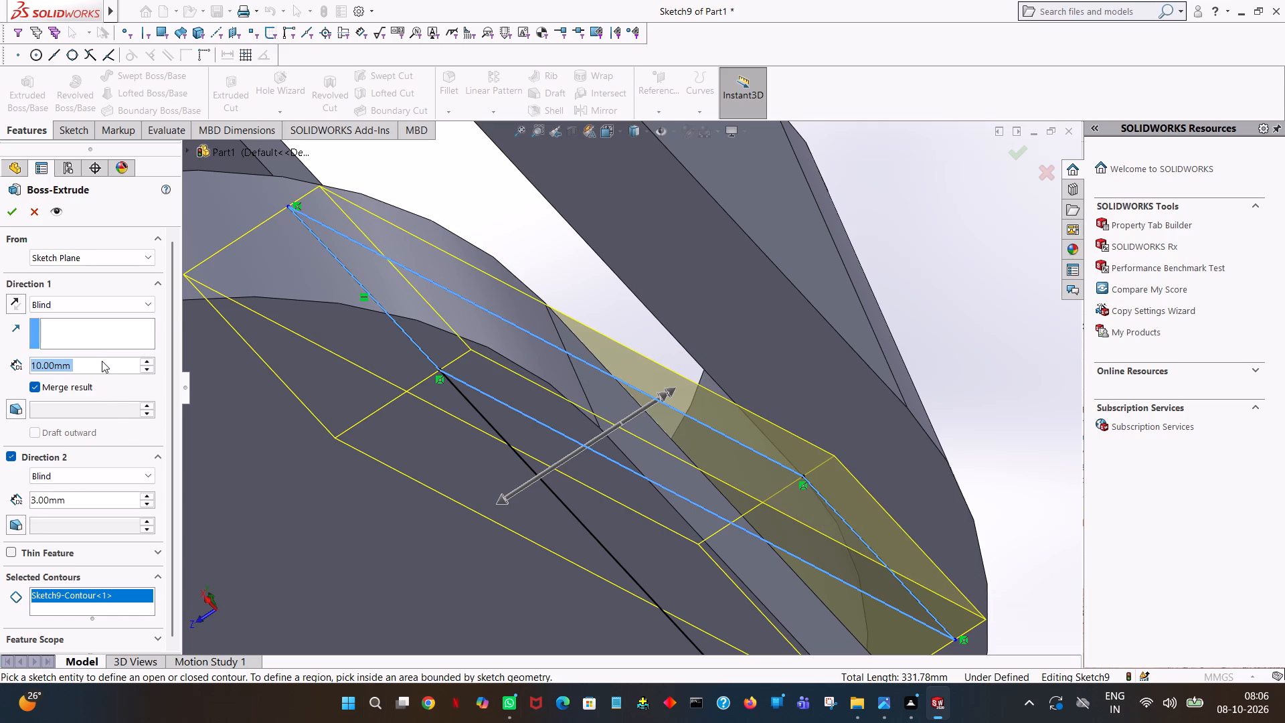
{"action": "key", "text": "7"}
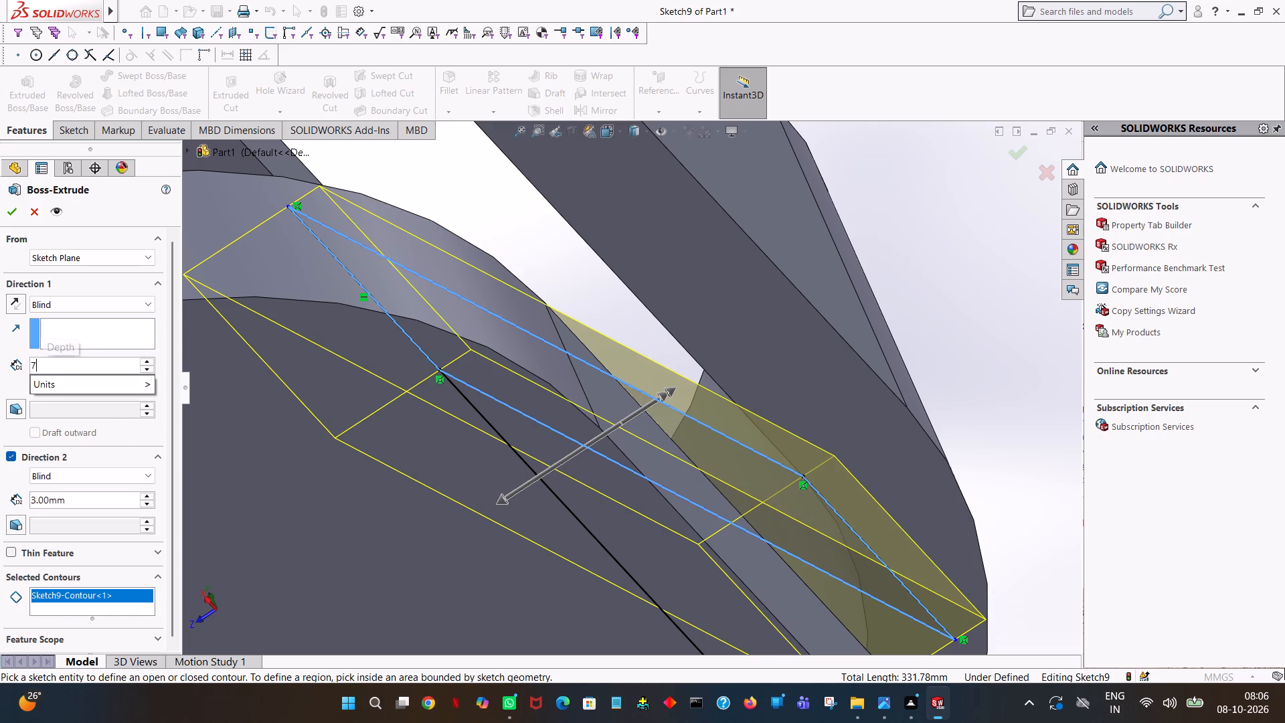
{"action": "left_click", "coordinate": [910, 191]}
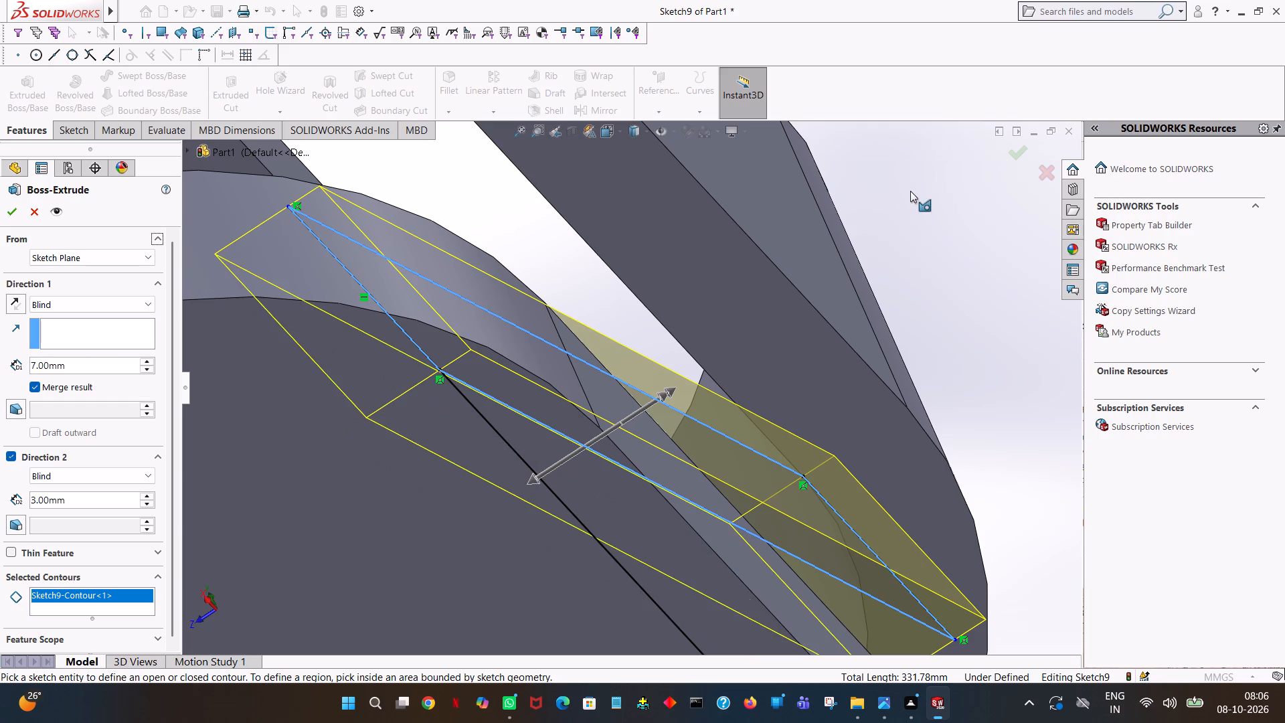
{"action": "middle_click_drag", "start_coordinate": [910, 191], "coordinate": [905, 225]}
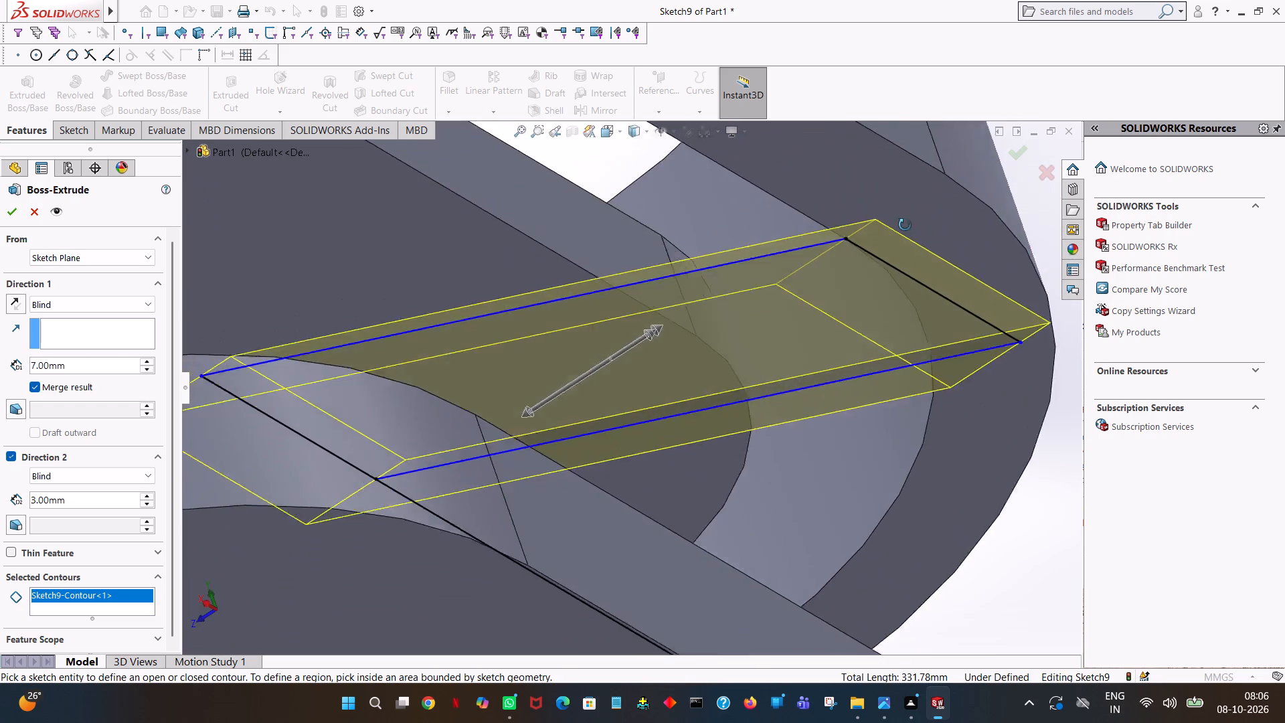
{"action": "middle_click_drag", "start_coordinate": [905, 225], "coordinate": [909, 206]}
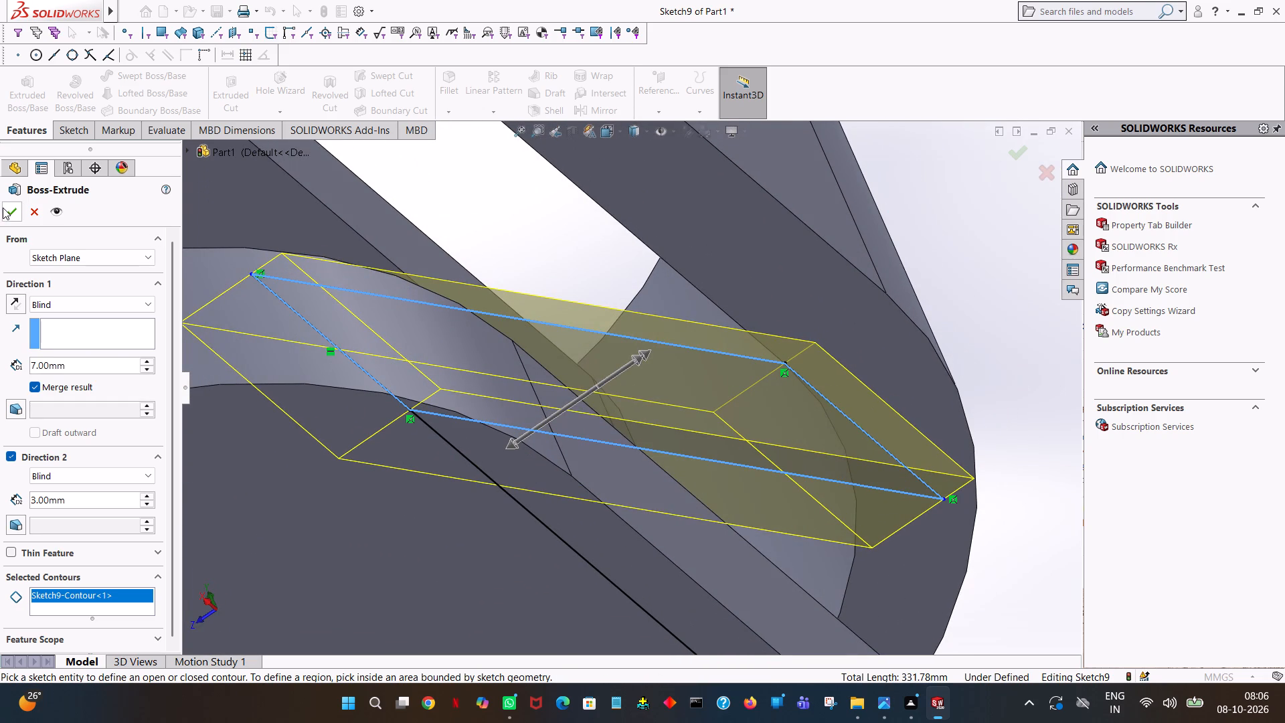
{"action": "left_click", "coordinate": [3, 208]}
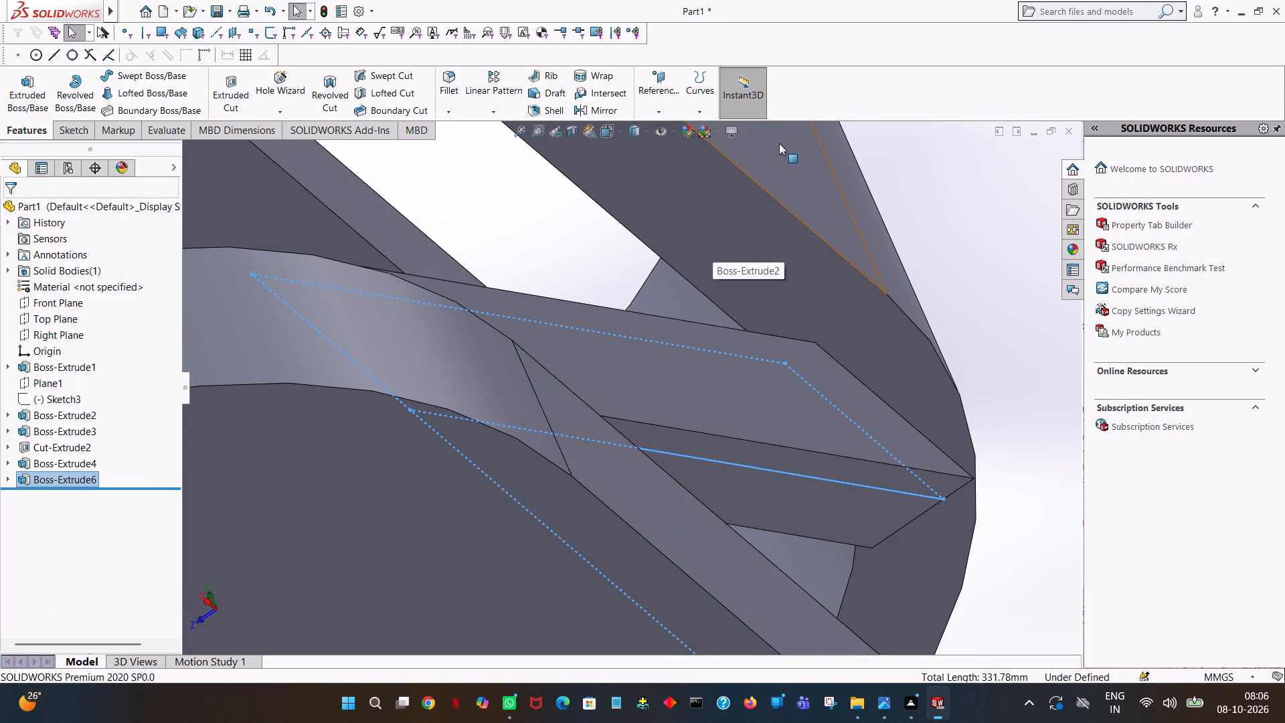
Examine from several sides how the extruded diagonal support meets the ring and the base plate.
{"action": "scroll", "coordinate": [772, 249], "scroll_direction": "down", "scroll_amount": 5, "text": "ctrl"}
{"action": "scroll", "coordinate": [773, 256], "scroll_direction": "up", "scroll_amount": 9, "text": "ctrl"}
{"action": "middle_click_drag", "start_coordinate": [770, 293], "coordinate": [738, 423]}
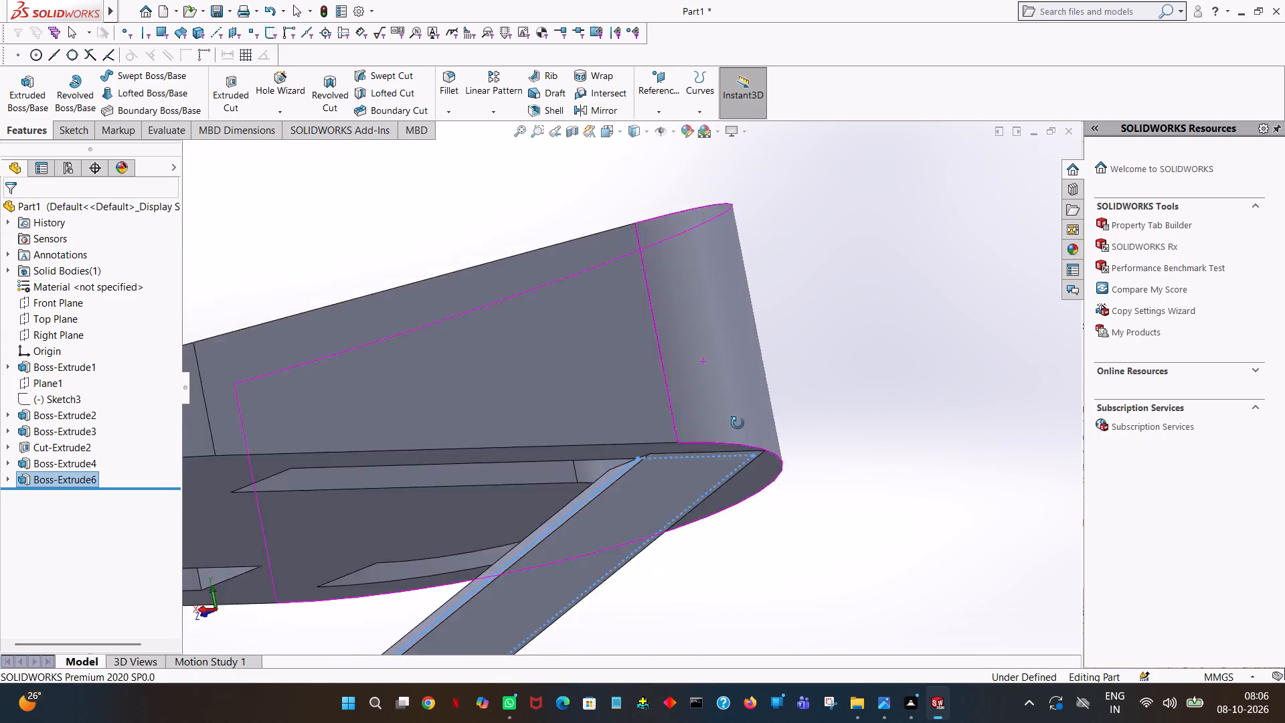
{"action": "middle_click_drag", "start_coordinate": [738, 423], "coordinate": [640, 644]}
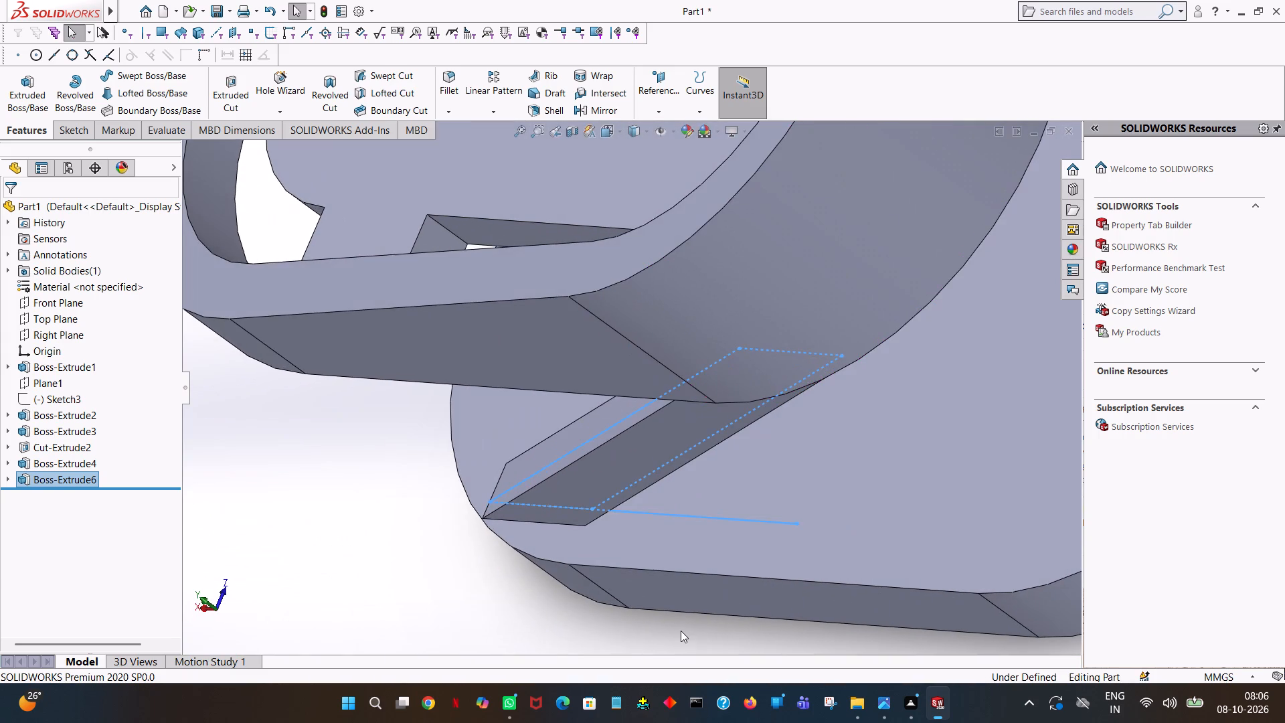
{"action": "scroll", "coordinate": [681, 631], "scroll_direction": "down", "scroll_amount": 4, "text": "ctrl"}
{"action": "scroll", "coordinate": [681, 631], "scroll_direction": "up", "scroll_amount": 7, "text": "ctrl"}
{"action": "left_click", "coordinate": [737, 477]}
{"action": "middle_click_drag", "start_coordinate": [740, 478], "coordinate": [746, 407]}
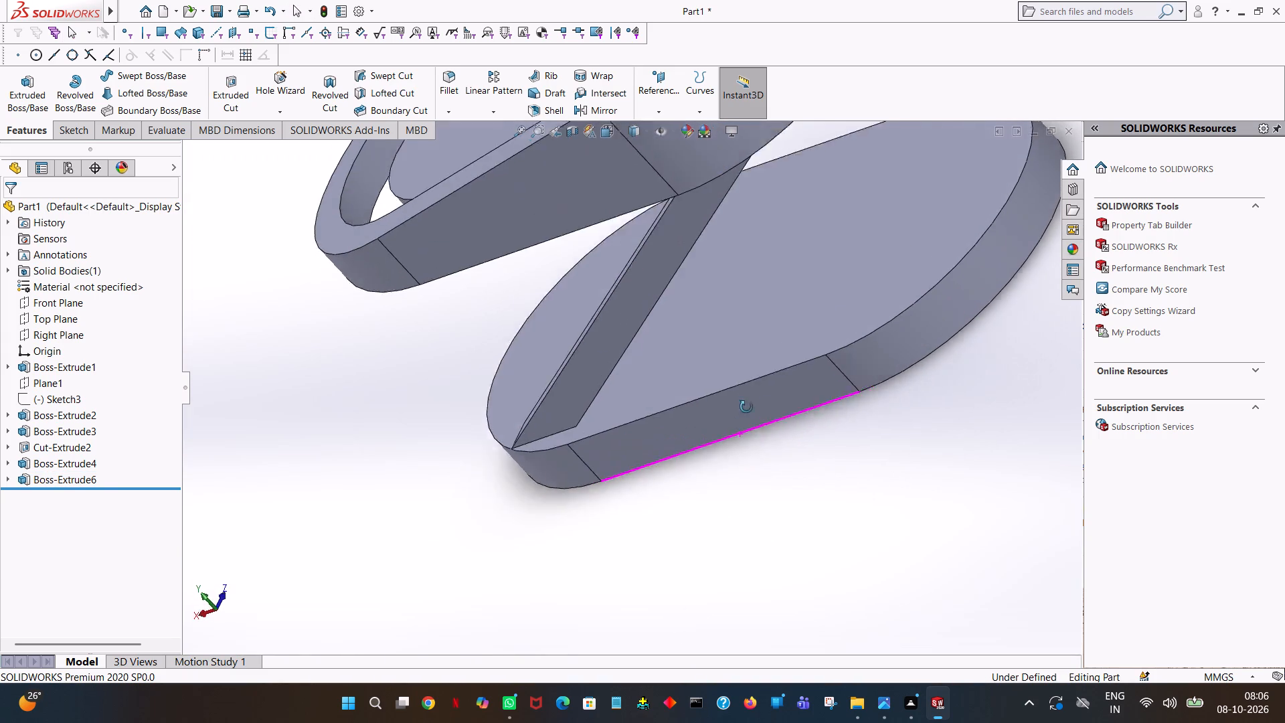
{"action": "middle_click_drag", "start_coordinate": [746, 407], "coordinate": [764, 340]}
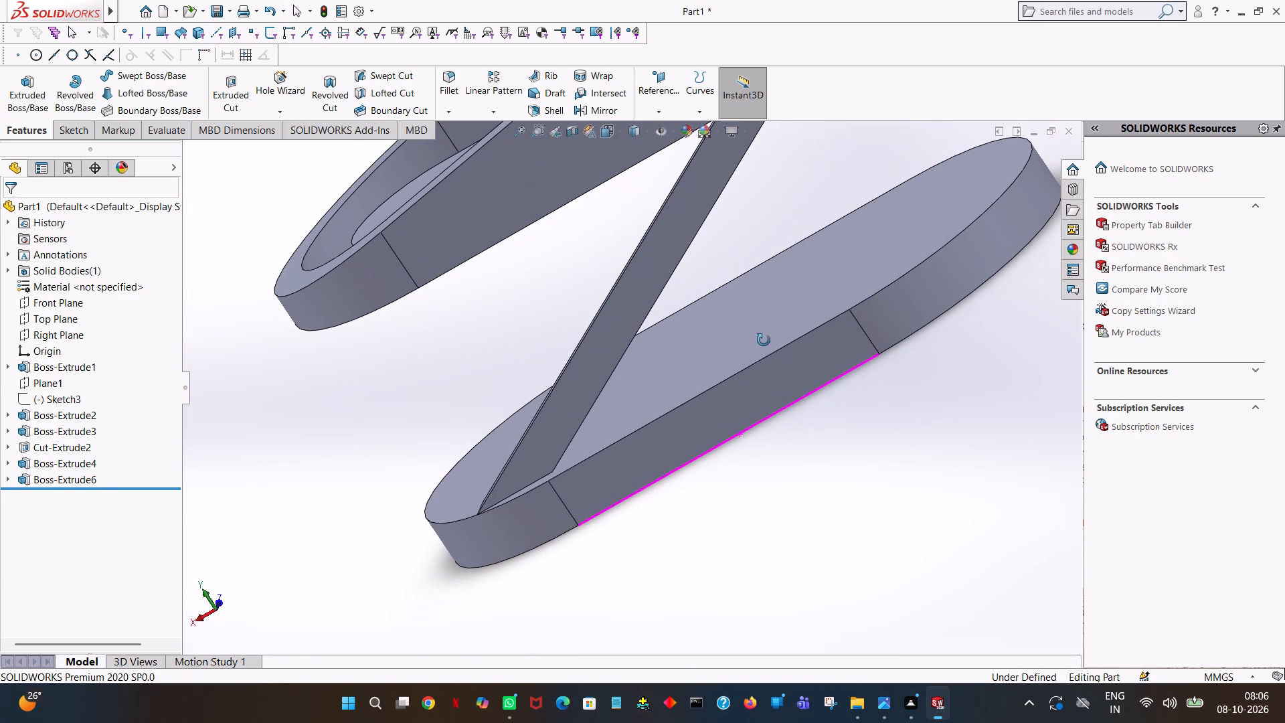
{"action": "middle_click_drag", "start_coordinate": [764, 340], "coordinate": [834, 121]}
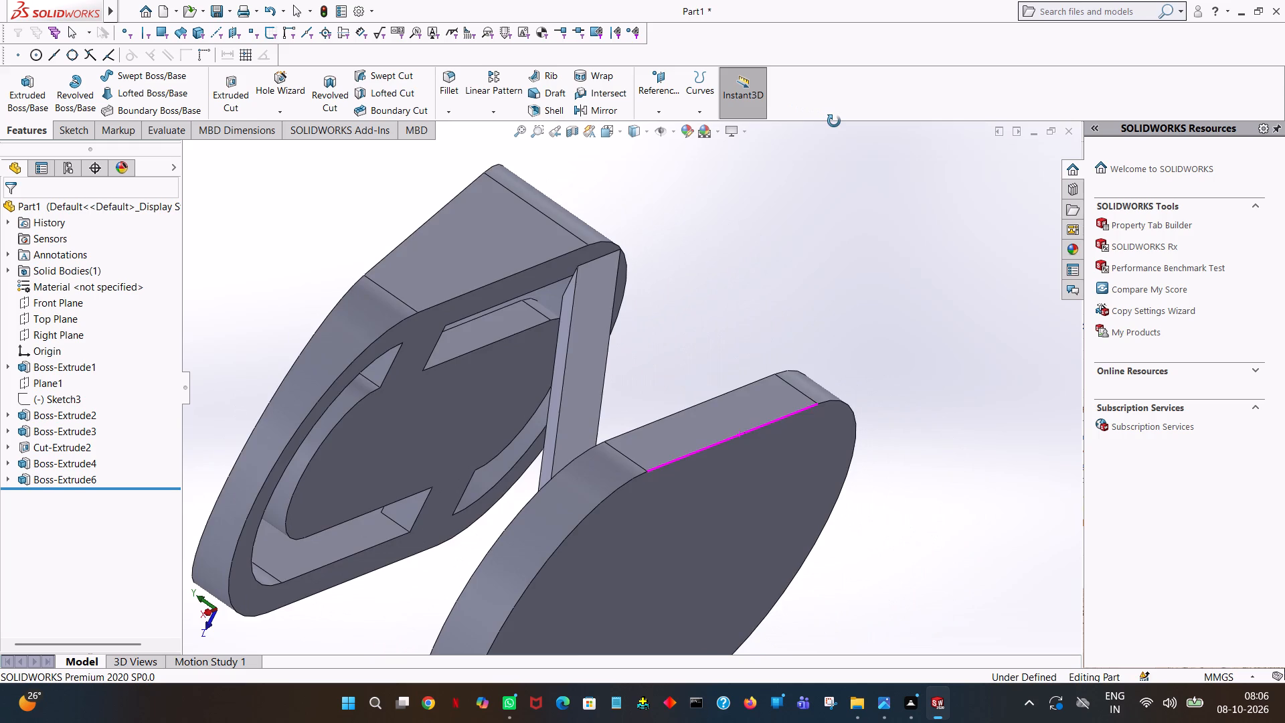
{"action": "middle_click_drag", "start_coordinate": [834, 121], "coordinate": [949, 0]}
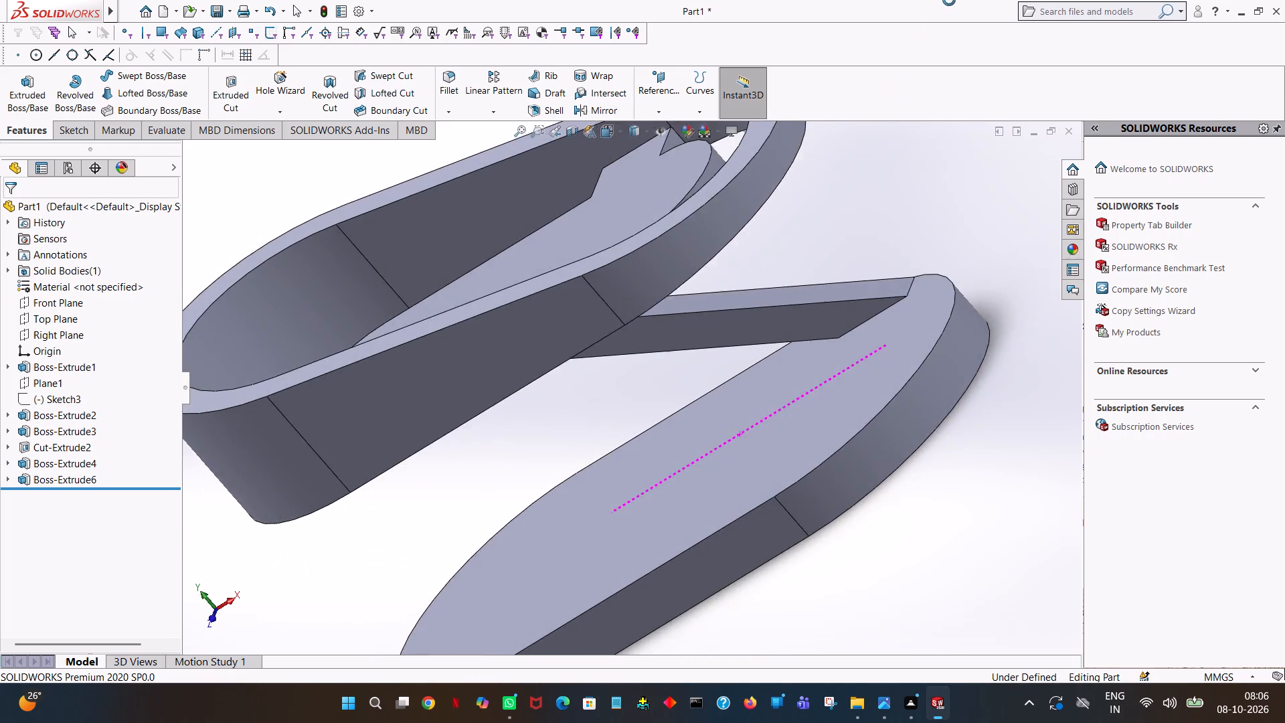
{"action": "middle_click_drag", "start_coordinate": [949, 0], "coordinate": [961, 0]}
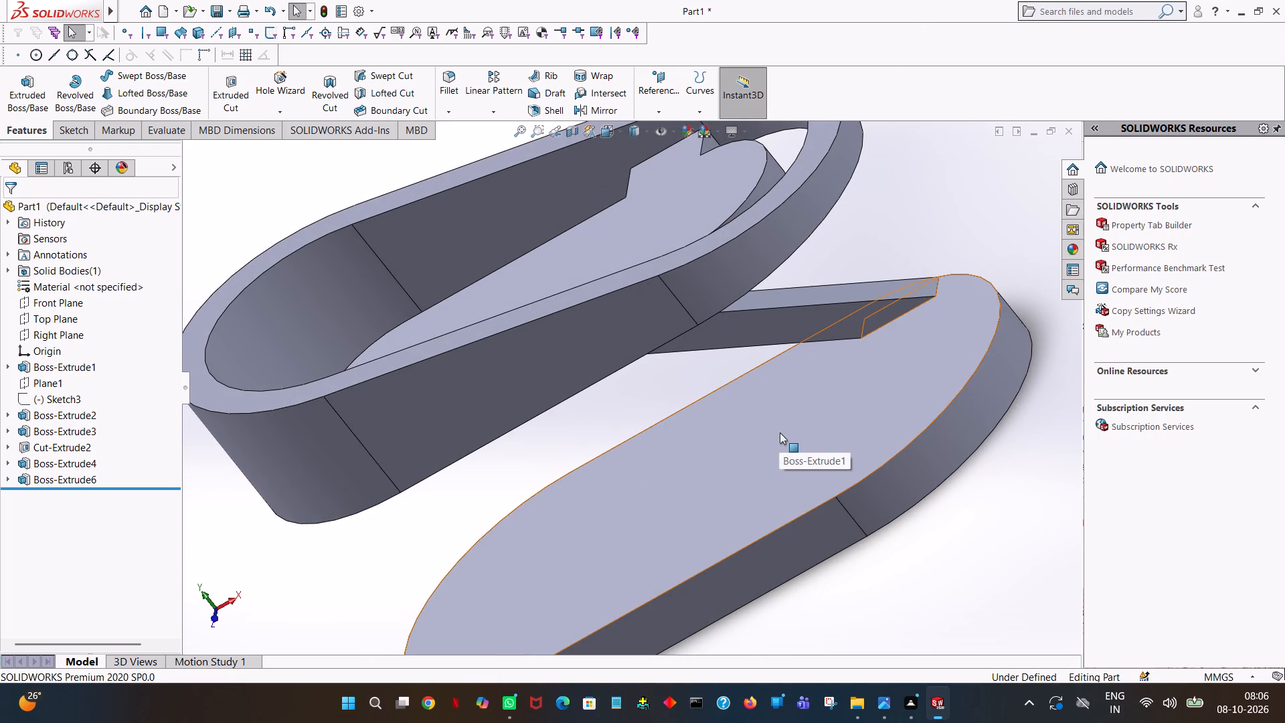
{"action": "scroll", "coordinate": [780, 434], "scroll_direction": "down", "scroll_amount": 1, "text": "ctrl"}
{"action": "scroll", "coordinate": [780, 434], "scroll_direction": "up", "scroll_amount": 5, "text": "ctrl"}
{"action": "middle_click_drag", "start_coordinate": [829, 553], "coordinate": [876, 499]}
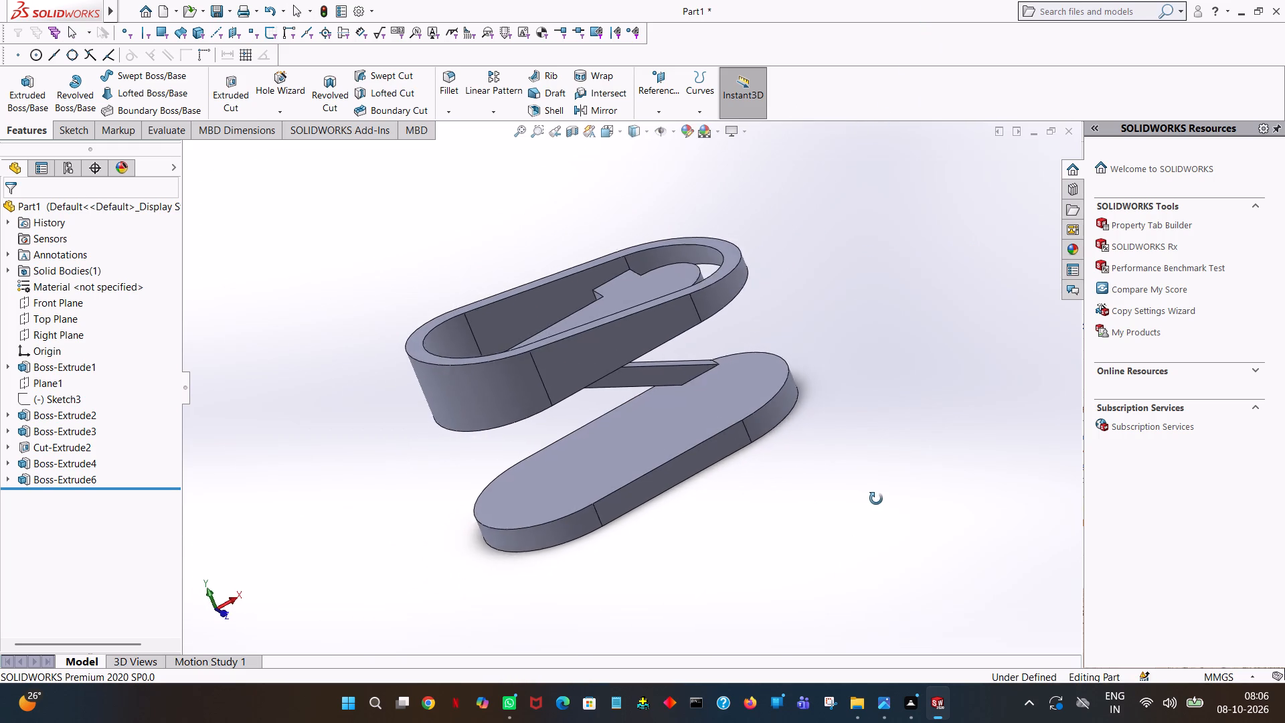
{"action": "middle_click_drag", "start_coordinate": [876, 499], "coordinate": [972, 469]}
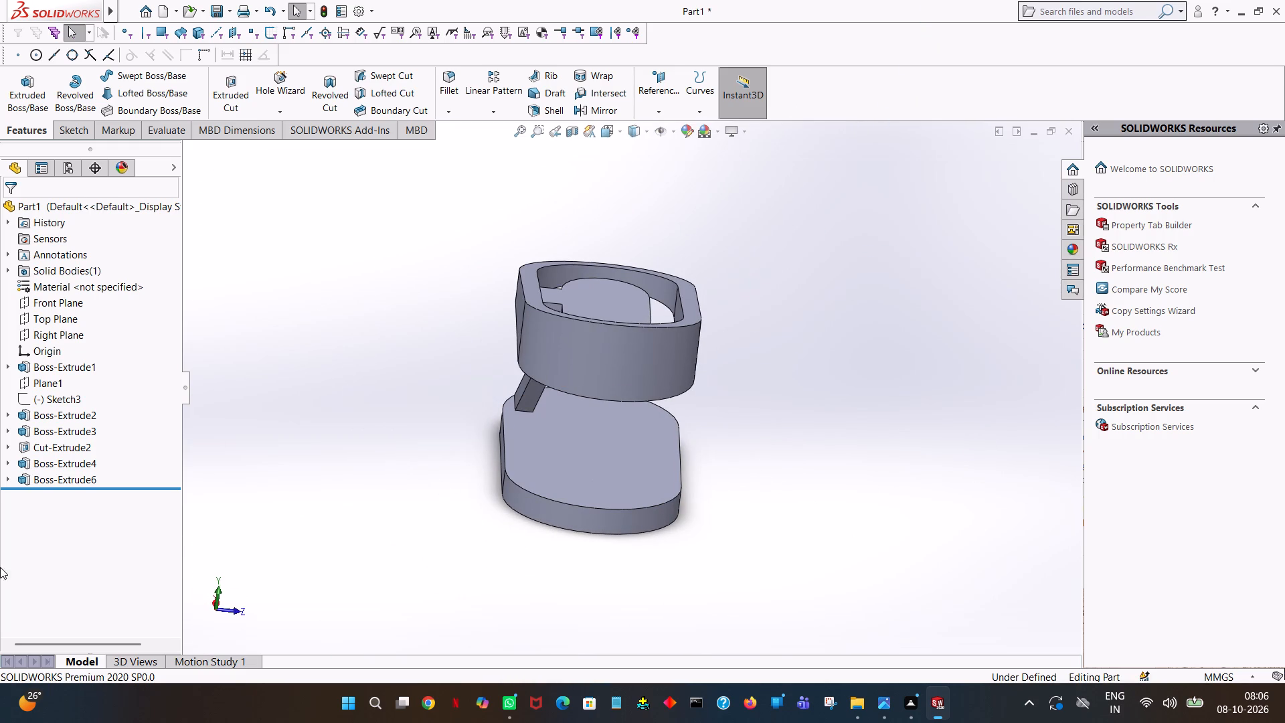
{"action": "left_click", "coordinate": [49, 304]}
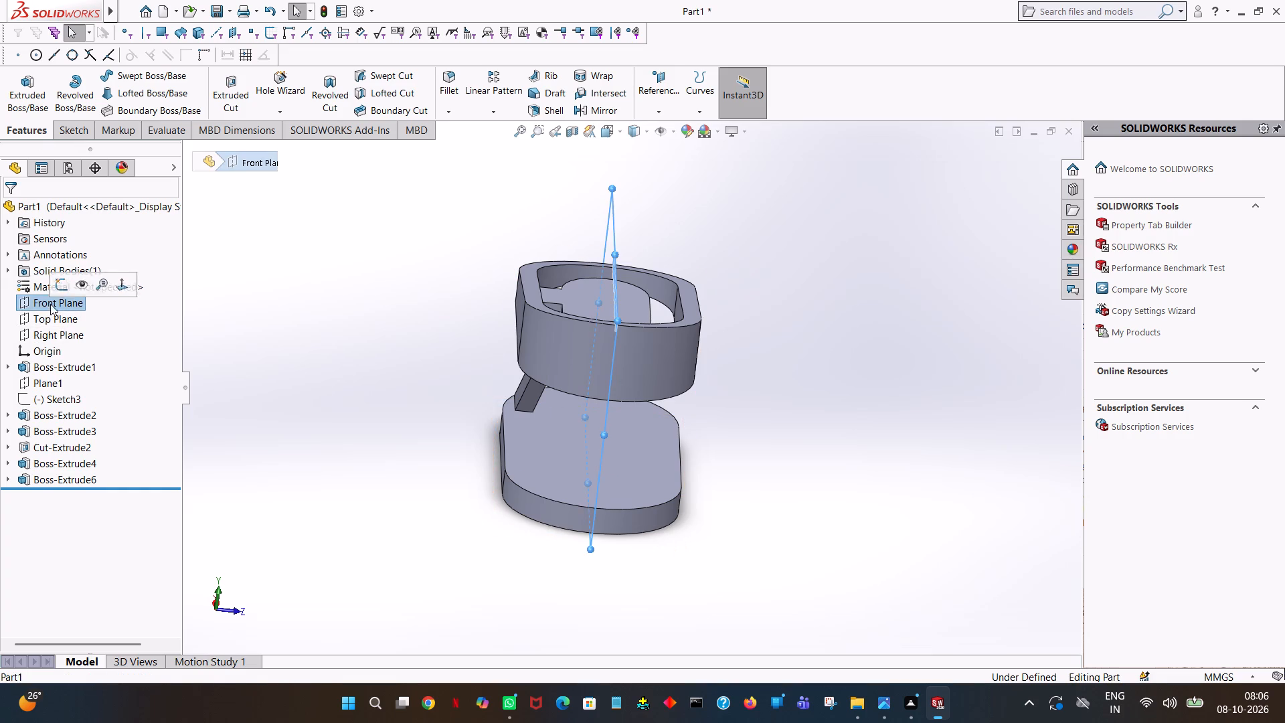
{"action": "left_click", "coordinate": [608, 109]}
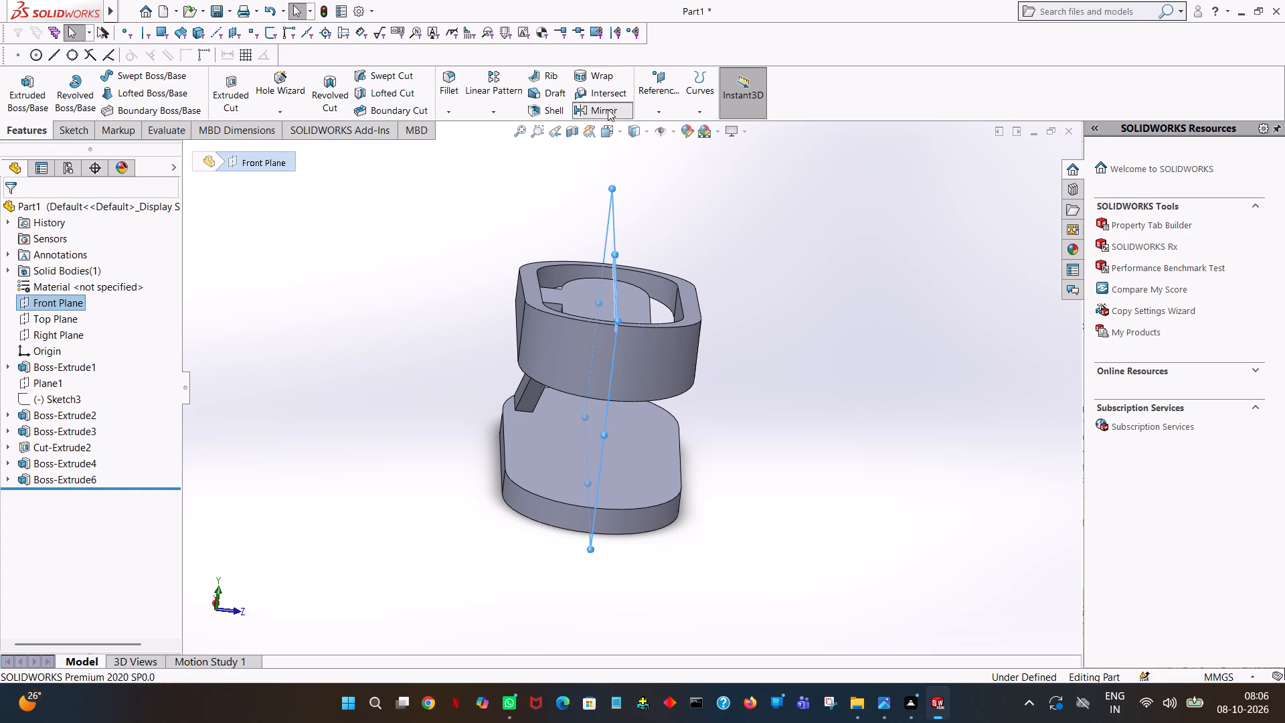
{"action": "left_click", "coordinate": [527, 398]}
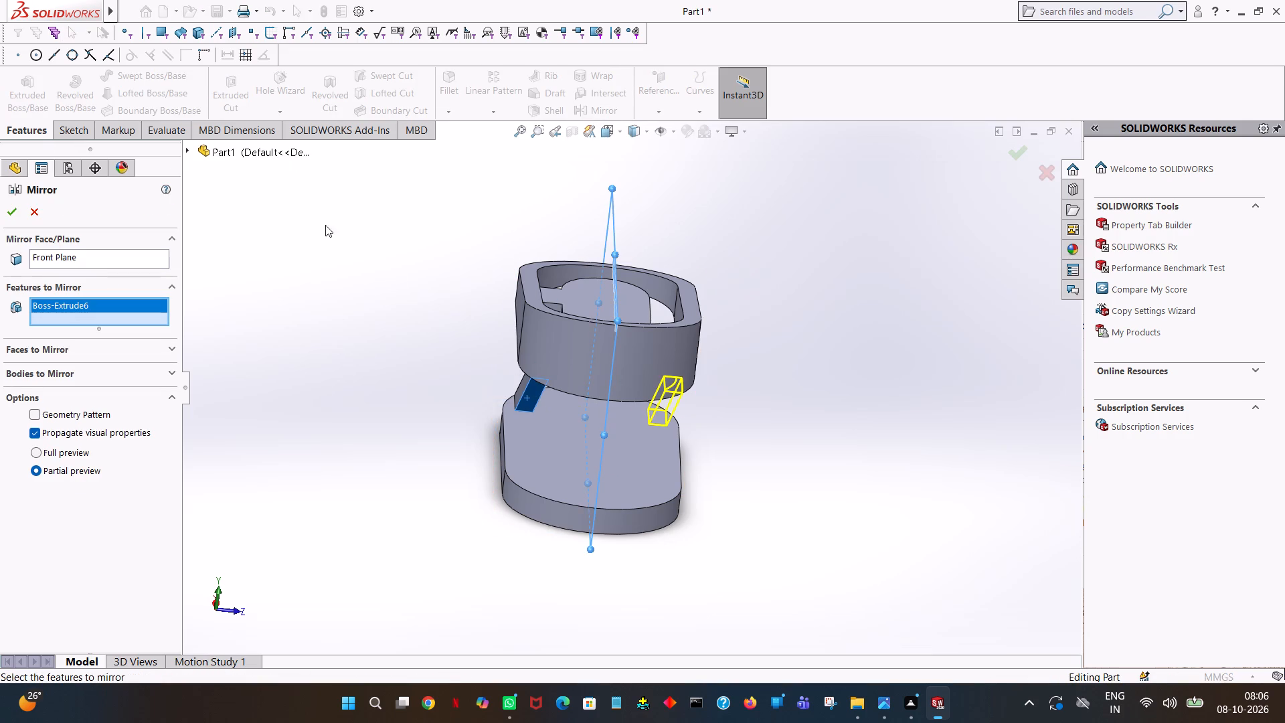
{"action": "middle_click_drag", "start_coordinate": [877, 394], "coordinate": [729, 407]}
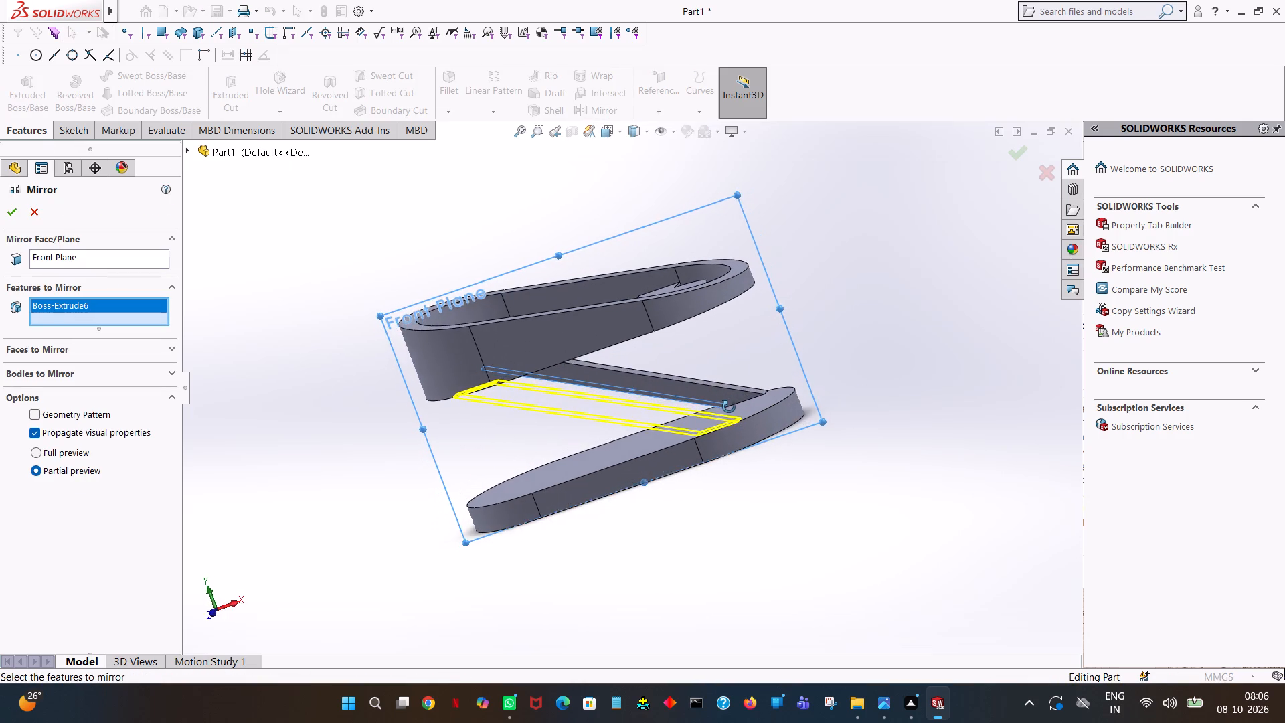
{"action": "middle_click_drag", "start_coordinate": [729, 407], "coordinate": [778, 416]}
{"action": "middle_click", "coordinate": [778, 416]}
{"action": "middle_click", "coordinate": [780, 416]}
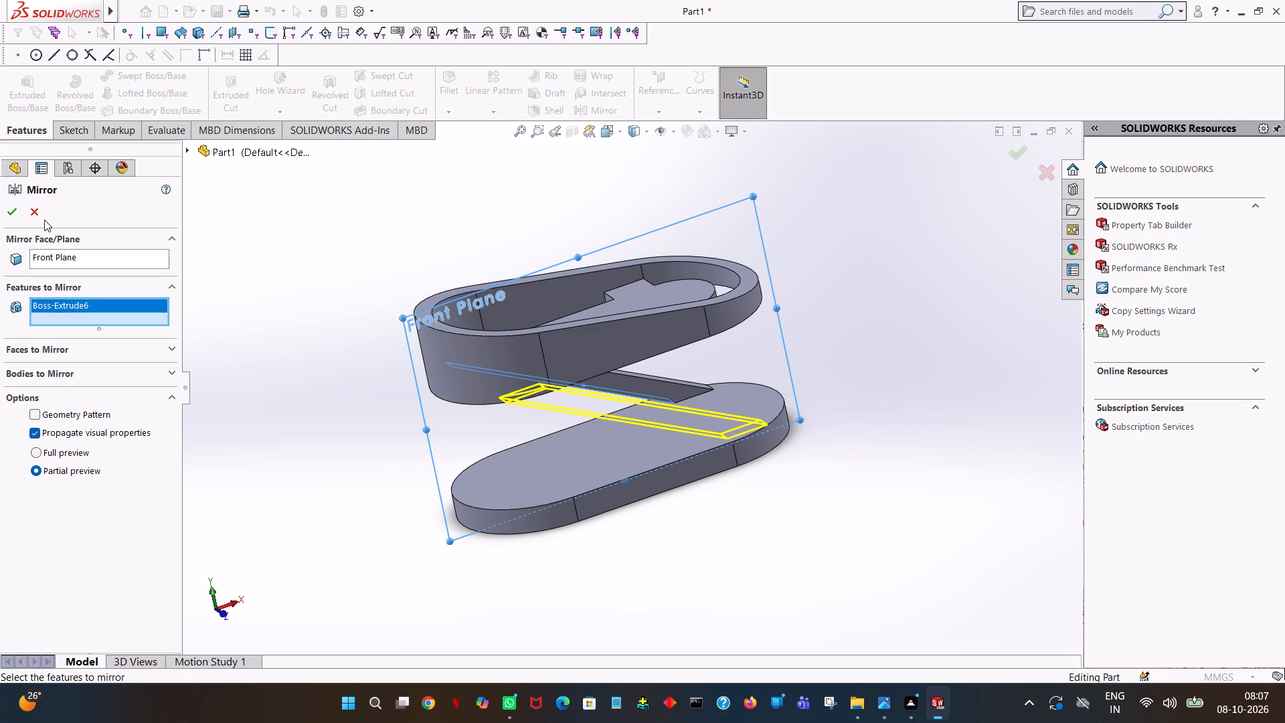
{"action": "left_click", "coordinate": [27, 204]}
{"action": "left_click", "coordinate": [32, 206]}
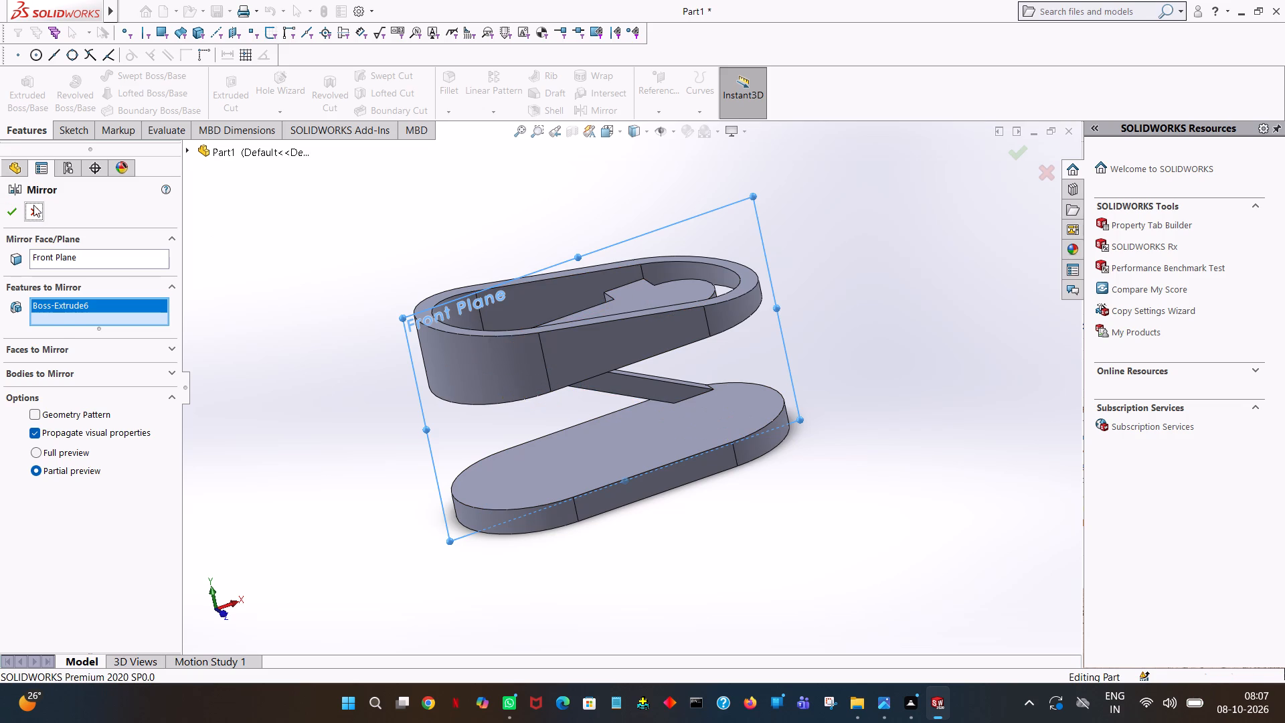
Start an extruded boss sketch on the ring's straight inner side face opposite the existing diagonal support, viewed normal to it.
{"action": "middle_click_drag", "start_coordinate": [481, 273], "coordinate": [578, 226]}
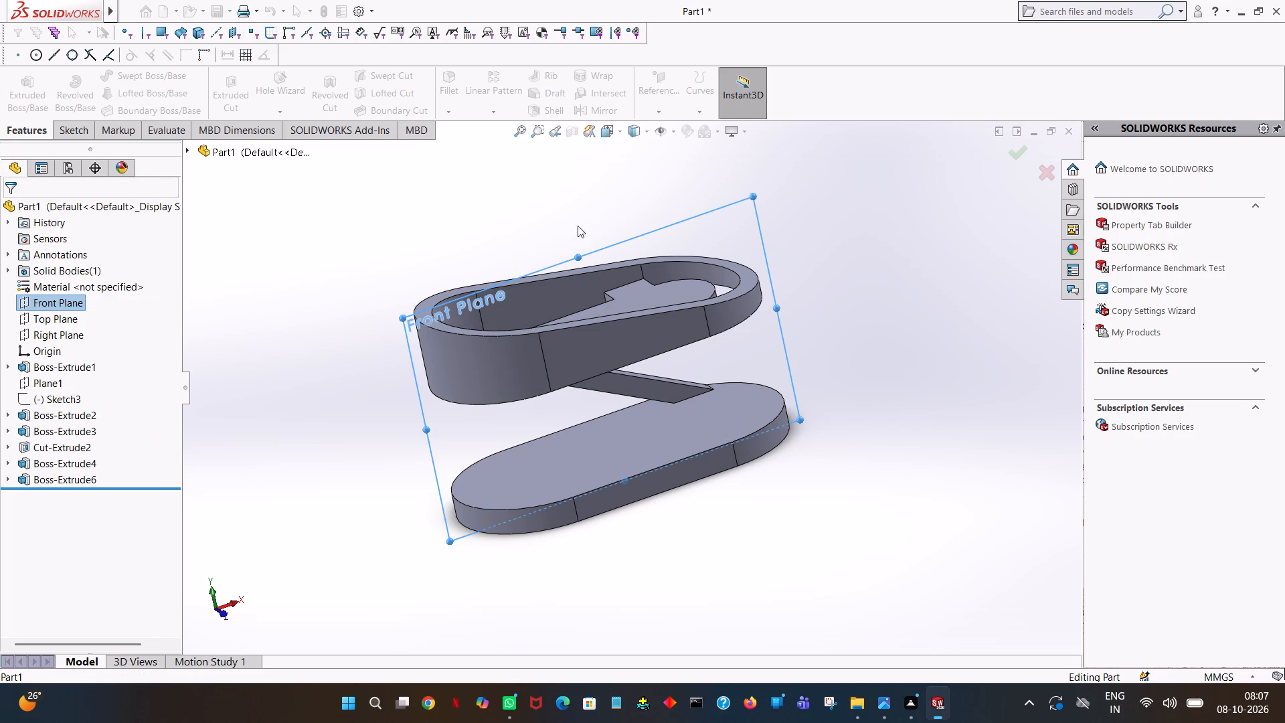
{"action": "middle_click_drag", "start_coordinate": [578, 226], "coordinate": [593, 197]}
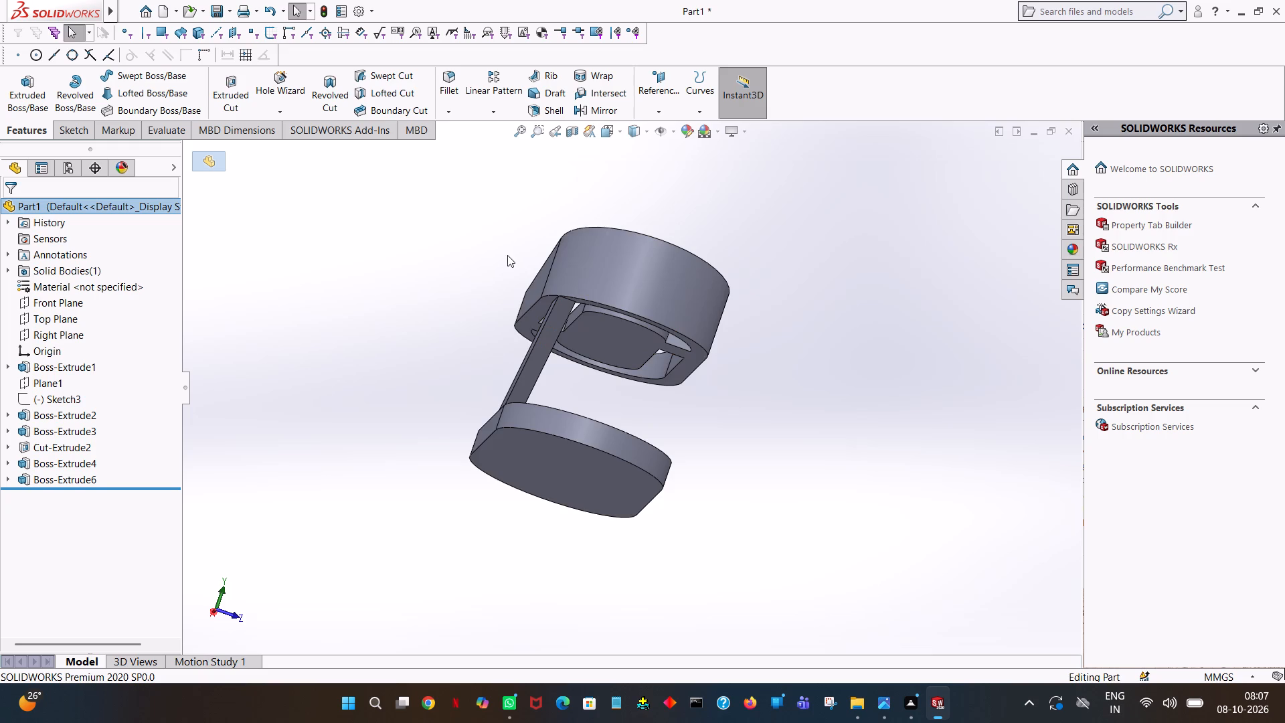
{"action": "middle_click_drag", "start_coordinate": [508, 255], "coordinate": [547, 480]}
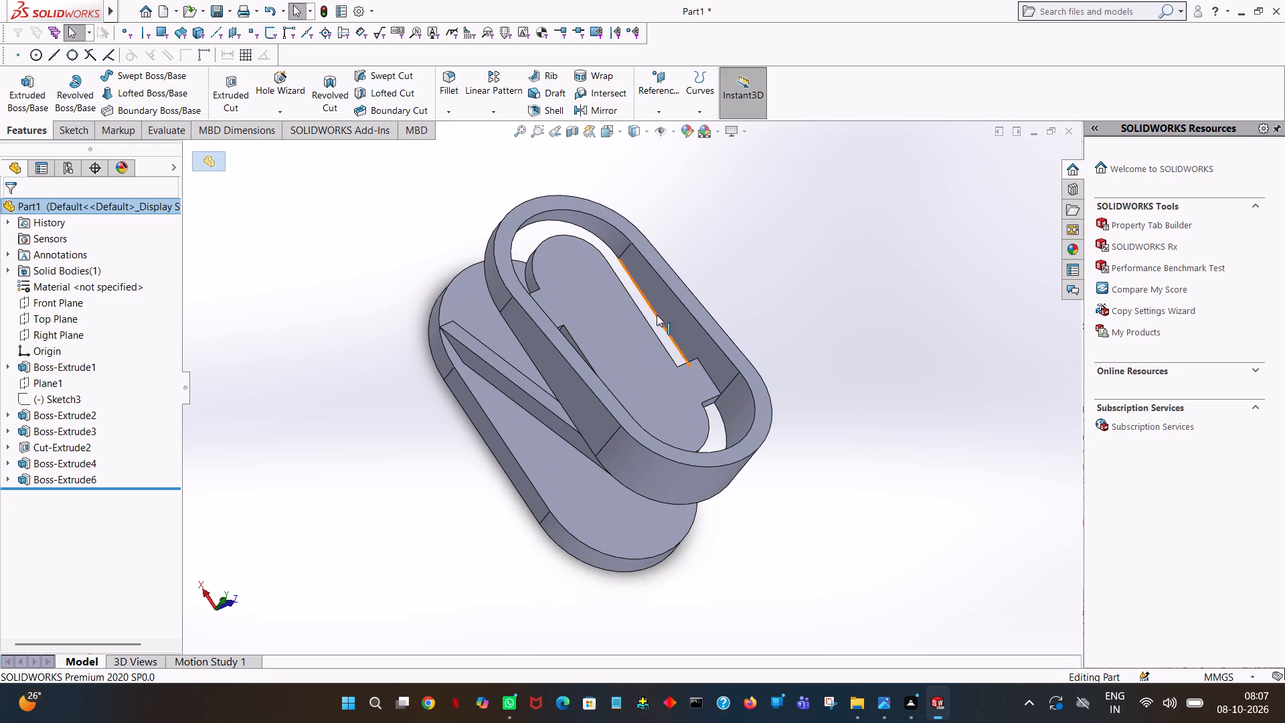
{"action": "left_click", "coordinate": [33, 84]}
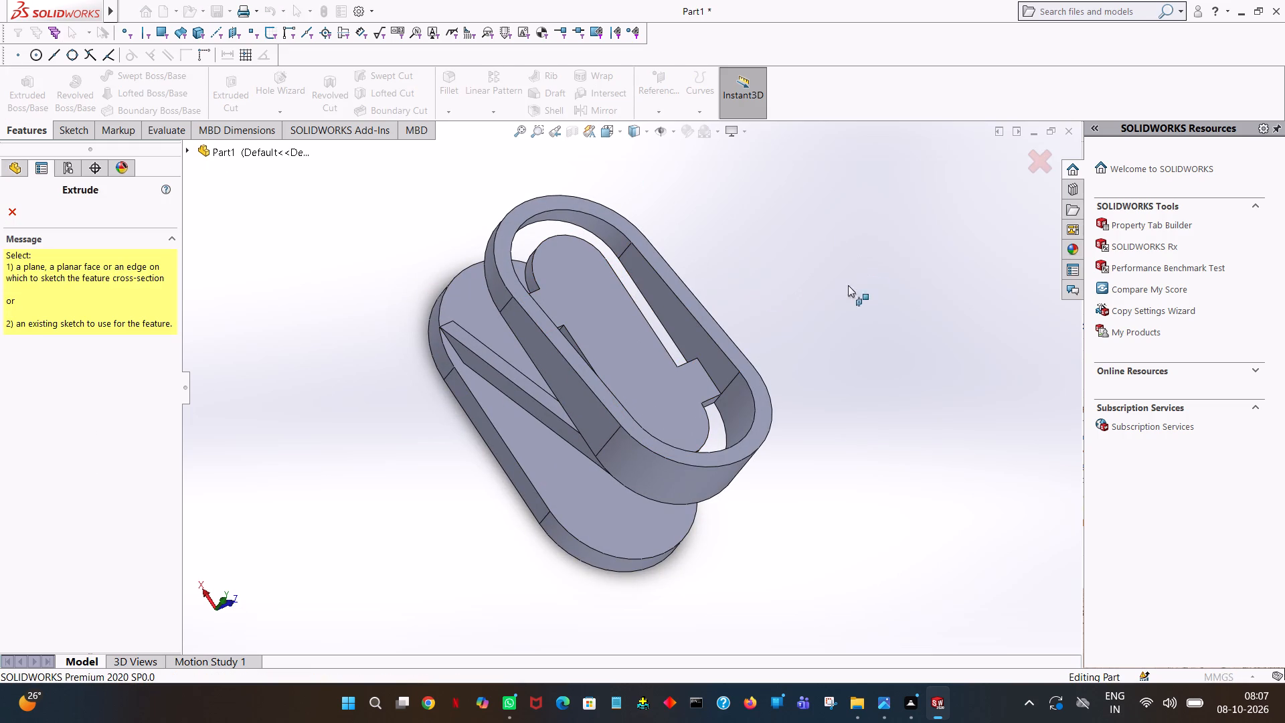
{"action": "left_click", "coordinate": [667, 309]}
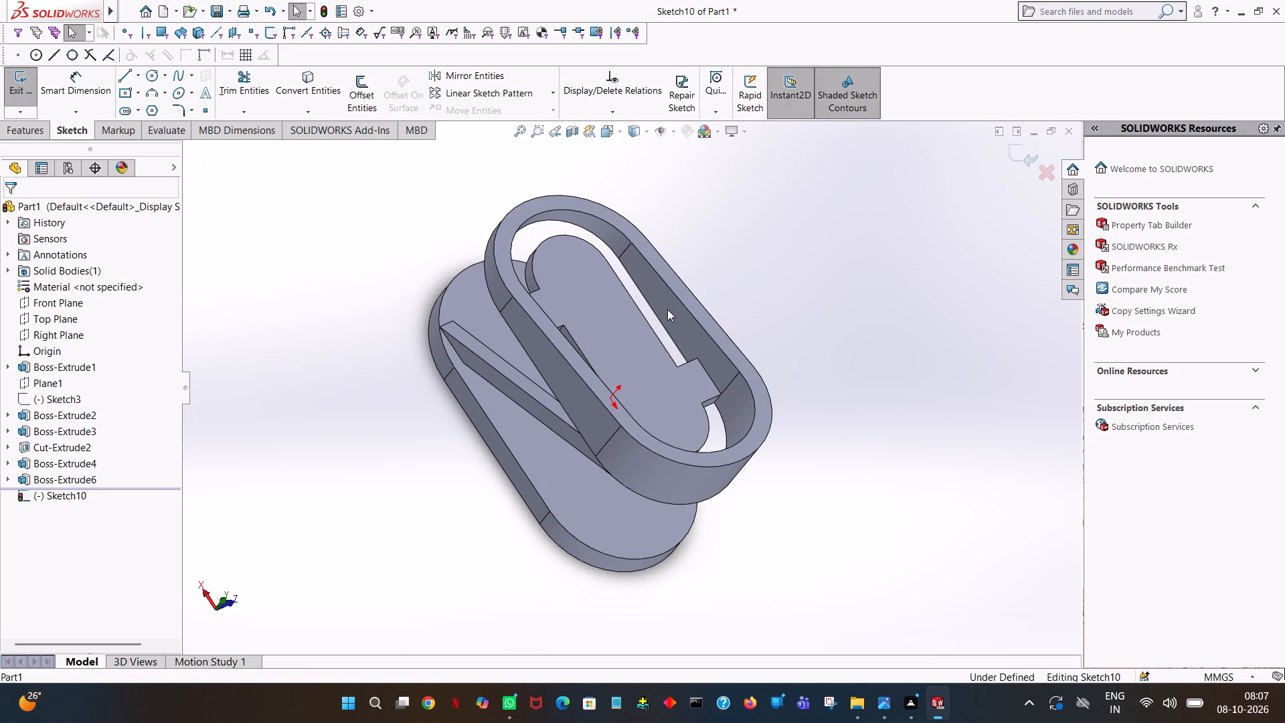
{"action": "key", "text": "space"}
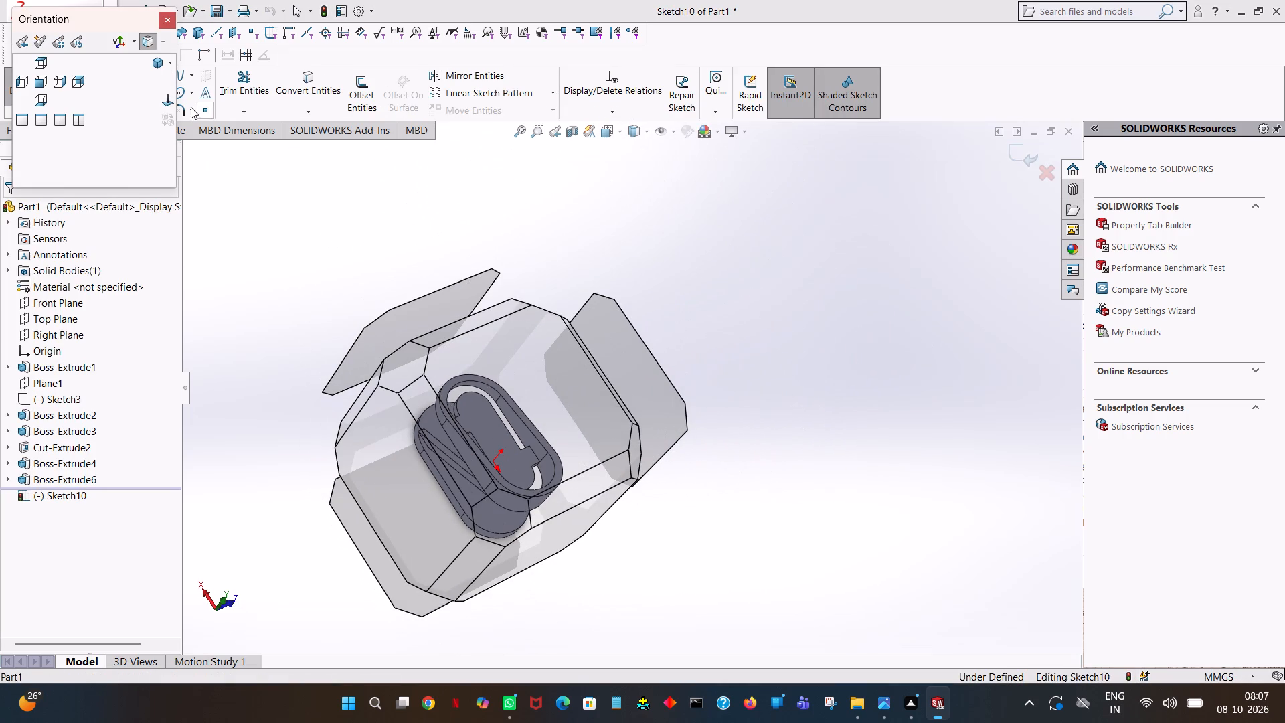
{"action": "left_click", "coordinate": [167, 102]}
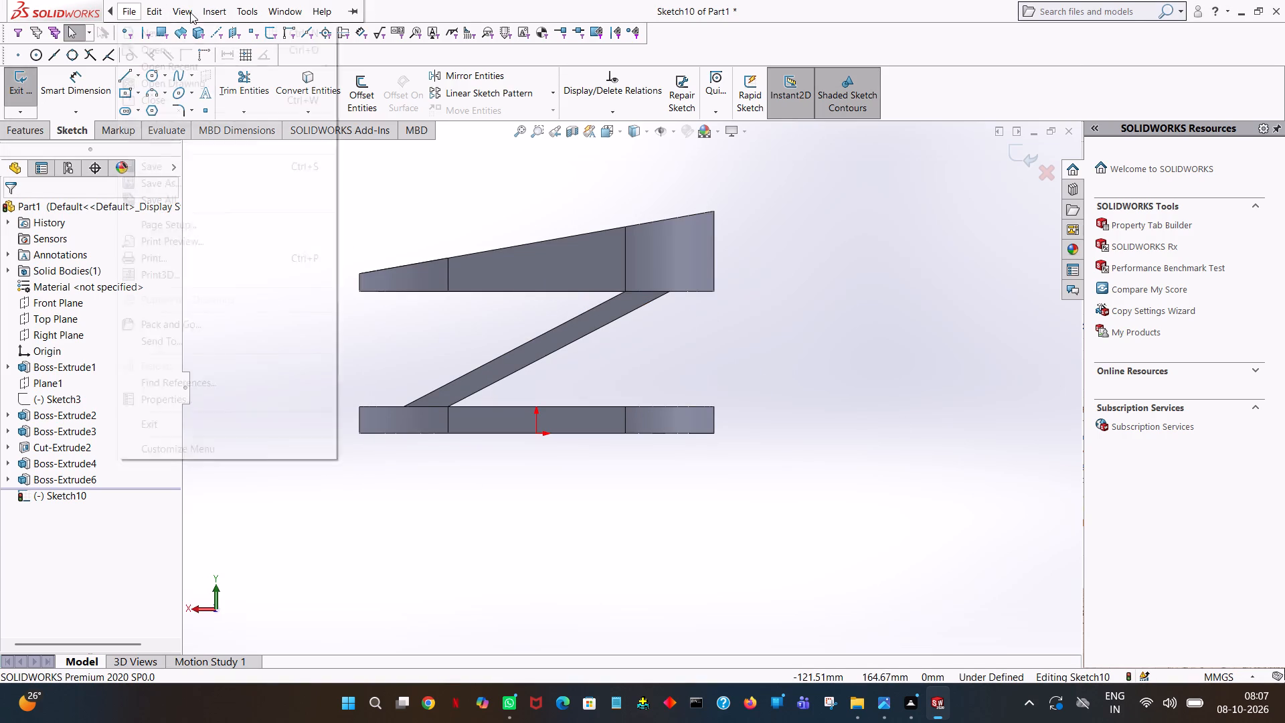
Sketch a line about 50 mm along the base plate's top edge from its midpoint toward the ring's tall end, ending in a short upward line.
{"action": "left_click", "coordinate": [126, 81]}
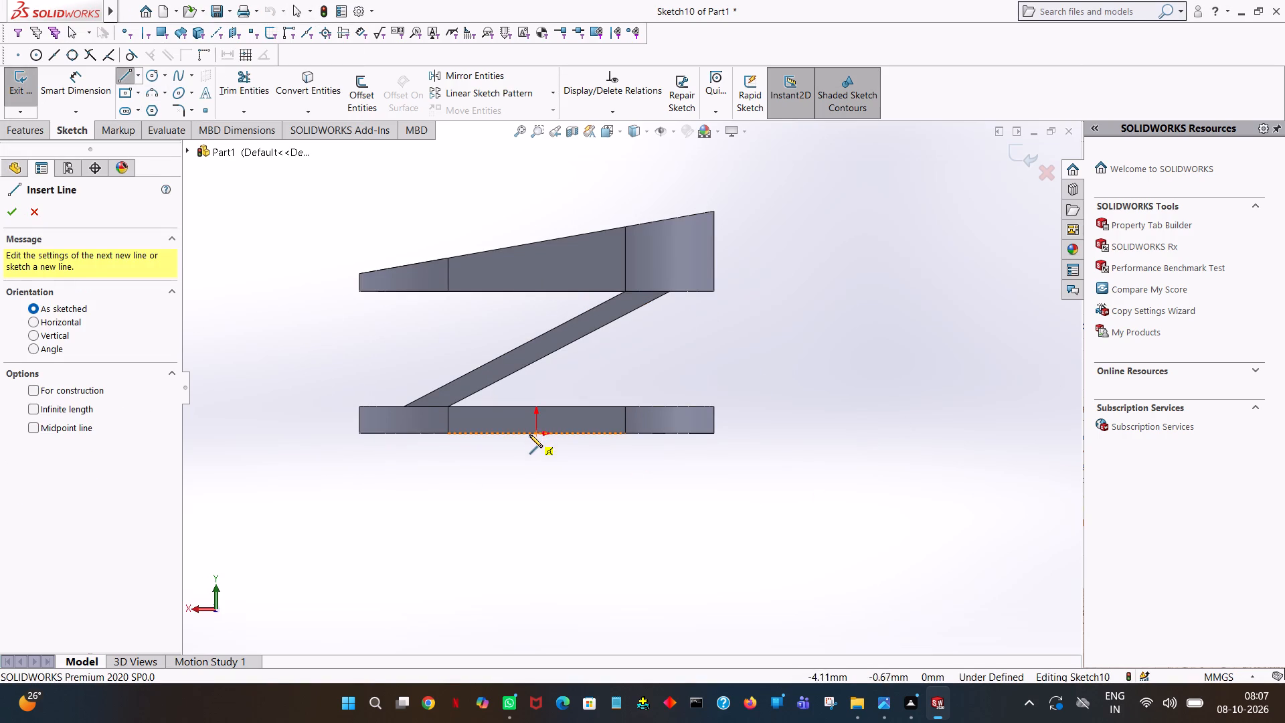
{"action": "left_click", "coordinate": [533, 404]}
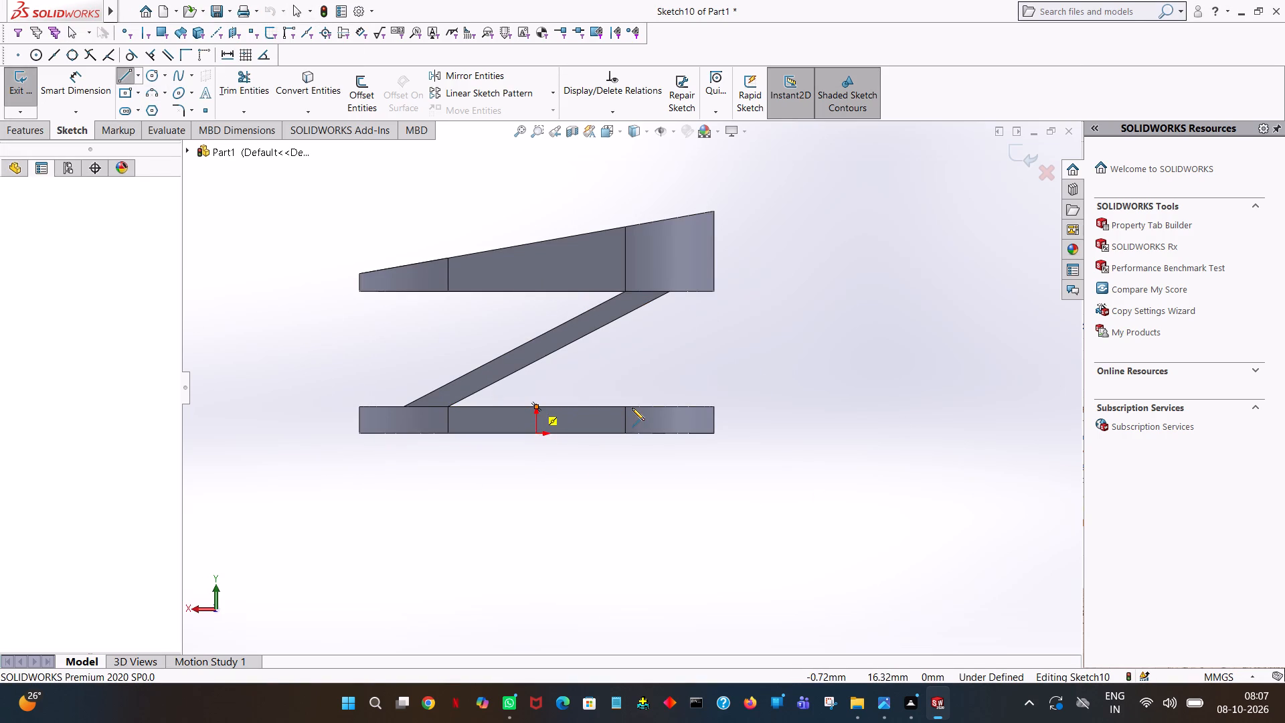
{"action": "left_click", "coordinate": [626, 406]}
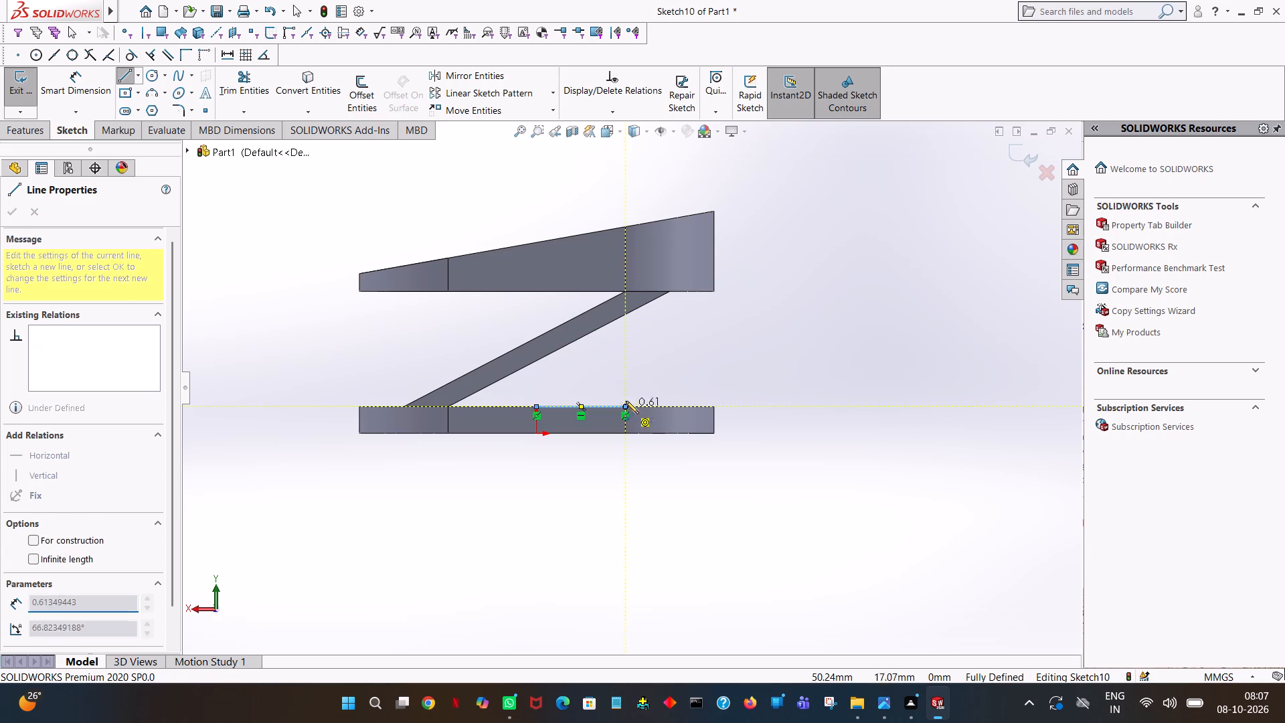
{"action": "left_click", "coordinate": [625, 397]}
{"action": "right_click", "coordinate": [625, 397]}
{"action": "left_click", "coordinate": [680, 403]}
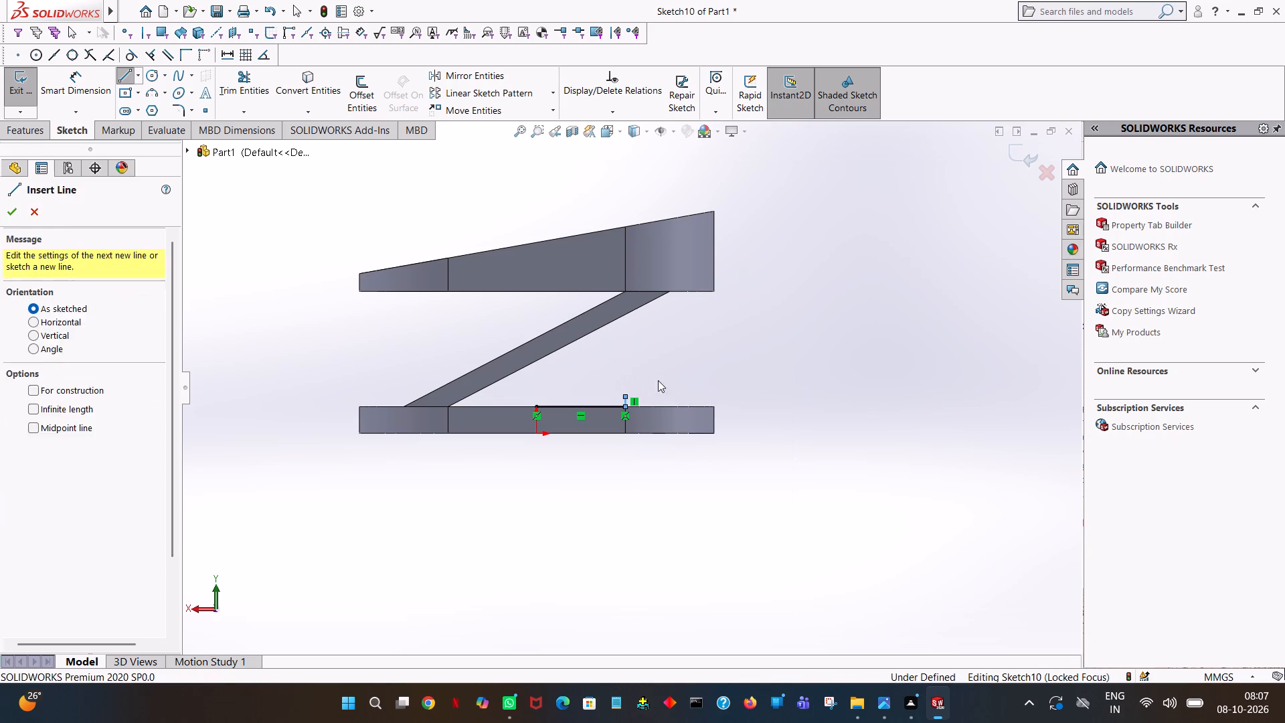
Sketch a 75 mm line from the same base plate midpoint toward the ring's tall end, ending in an upward line about 5.5 mm long.
{"action": "left_click", "coordinate": [126, 72]}
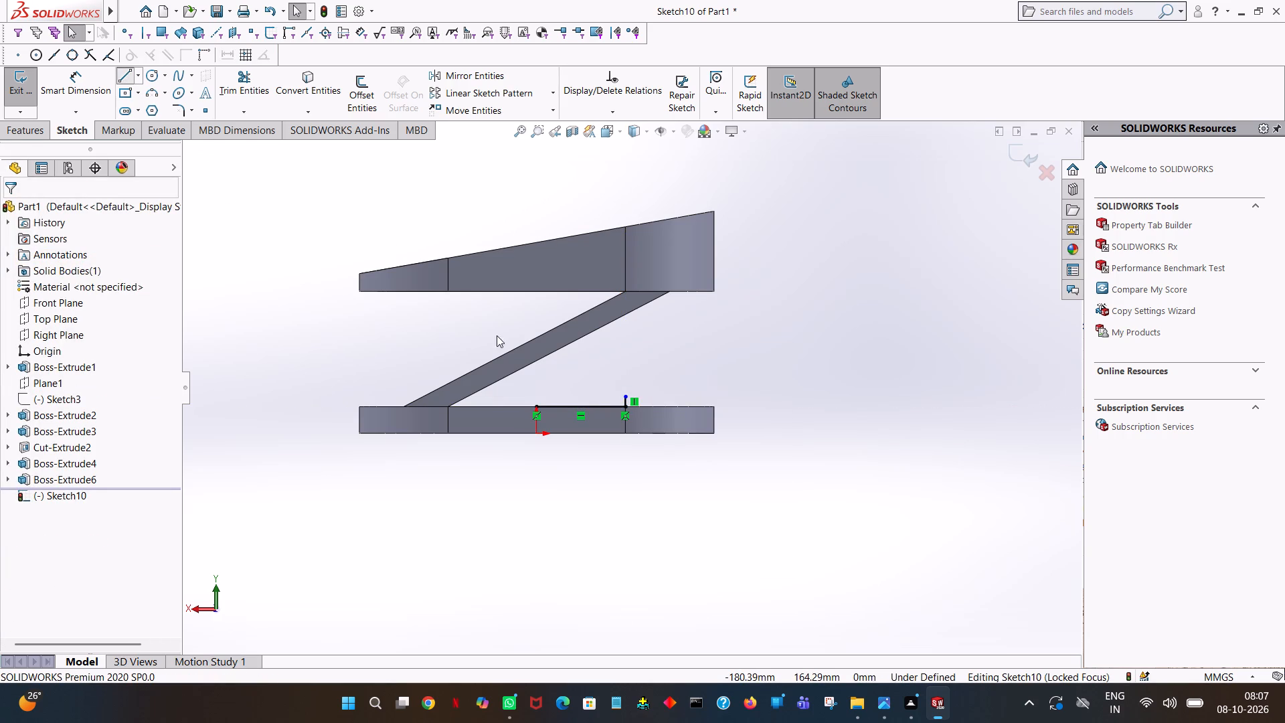
{"action": "left_click", "coordinate": [533, 405]}
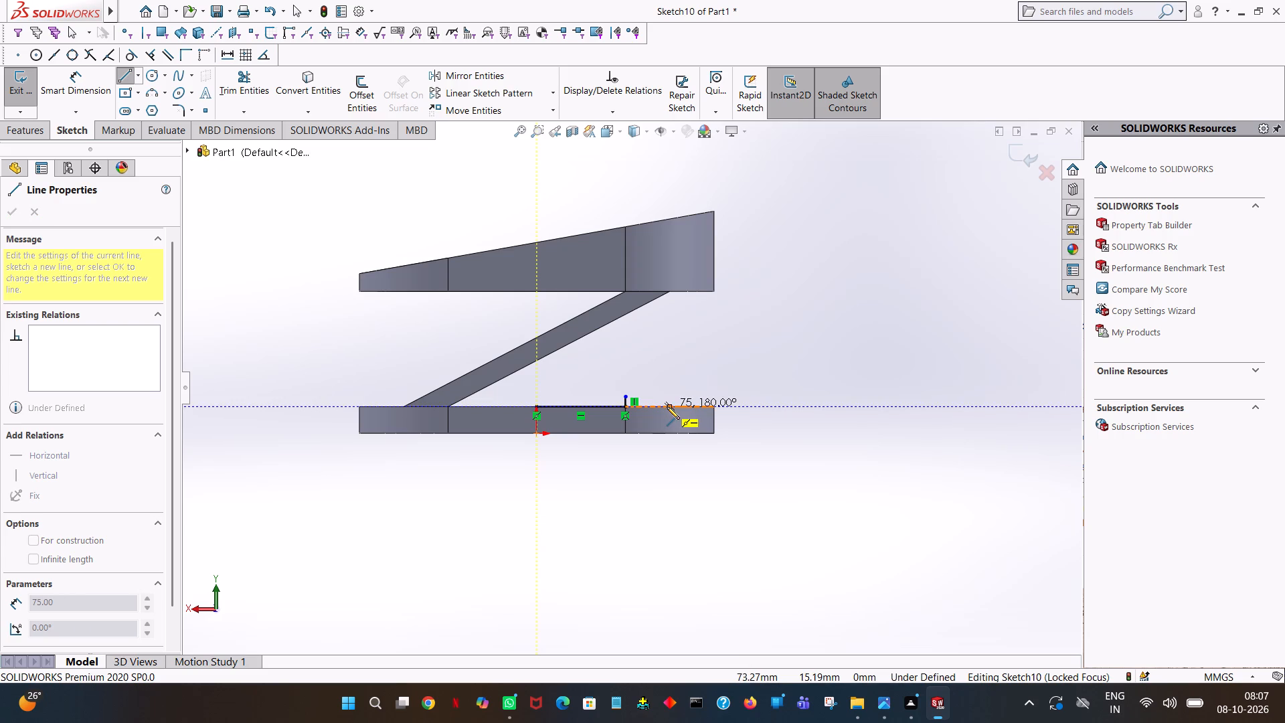
{"action": "left_click", "coordinate": [669, 405]}
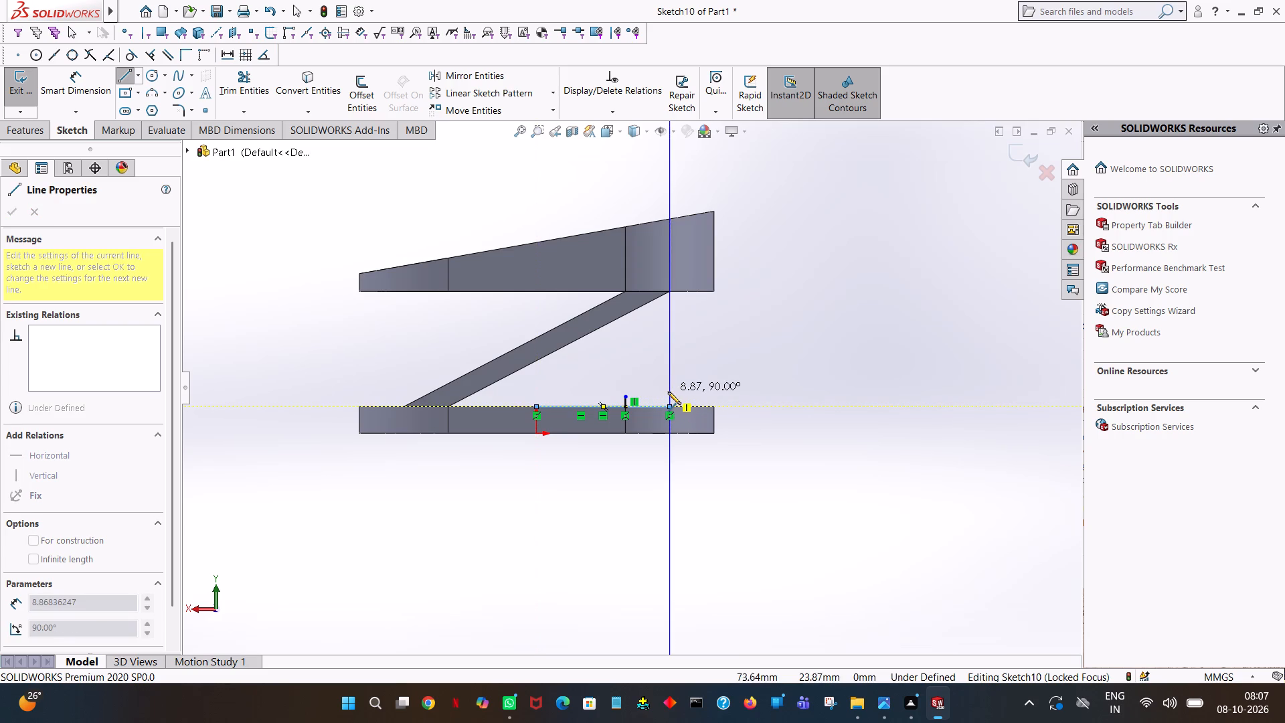
{"action": "left_click", "coordinate": [669, 393]}
{"action": "right_click", "coordinate": [669, 393]}
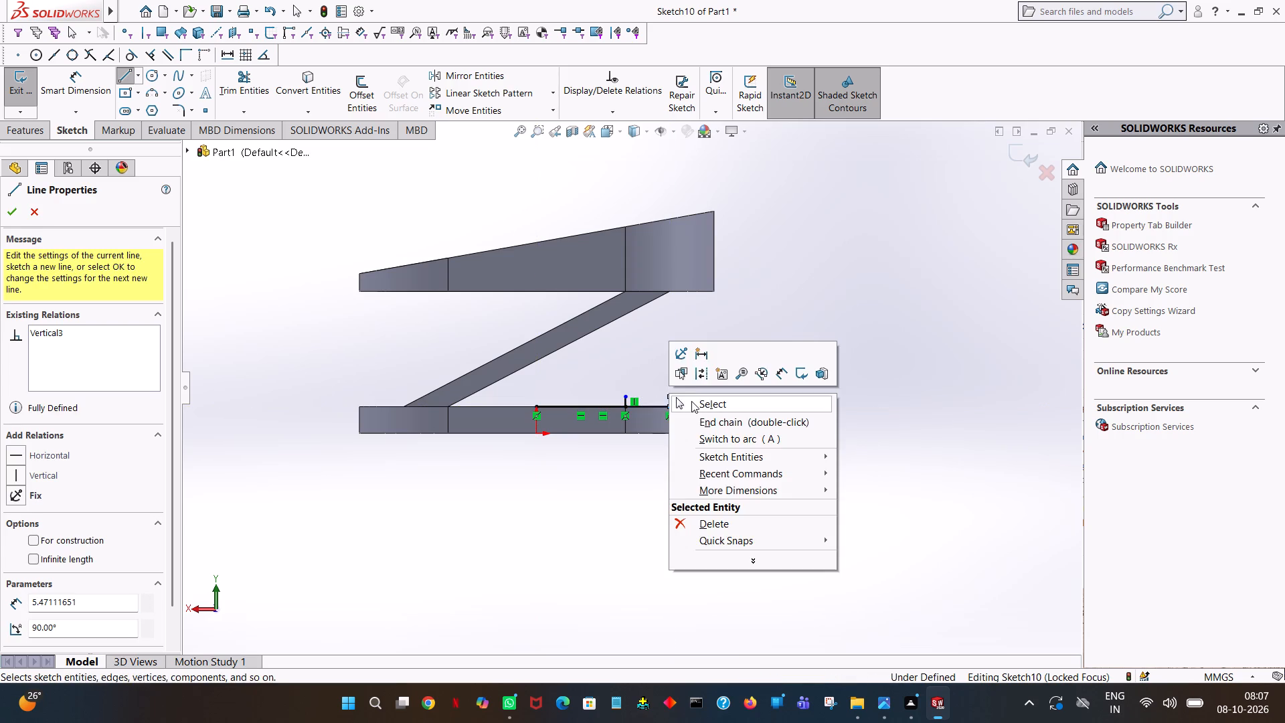
{"action": "left_click", "coordinate": [691, 401]}
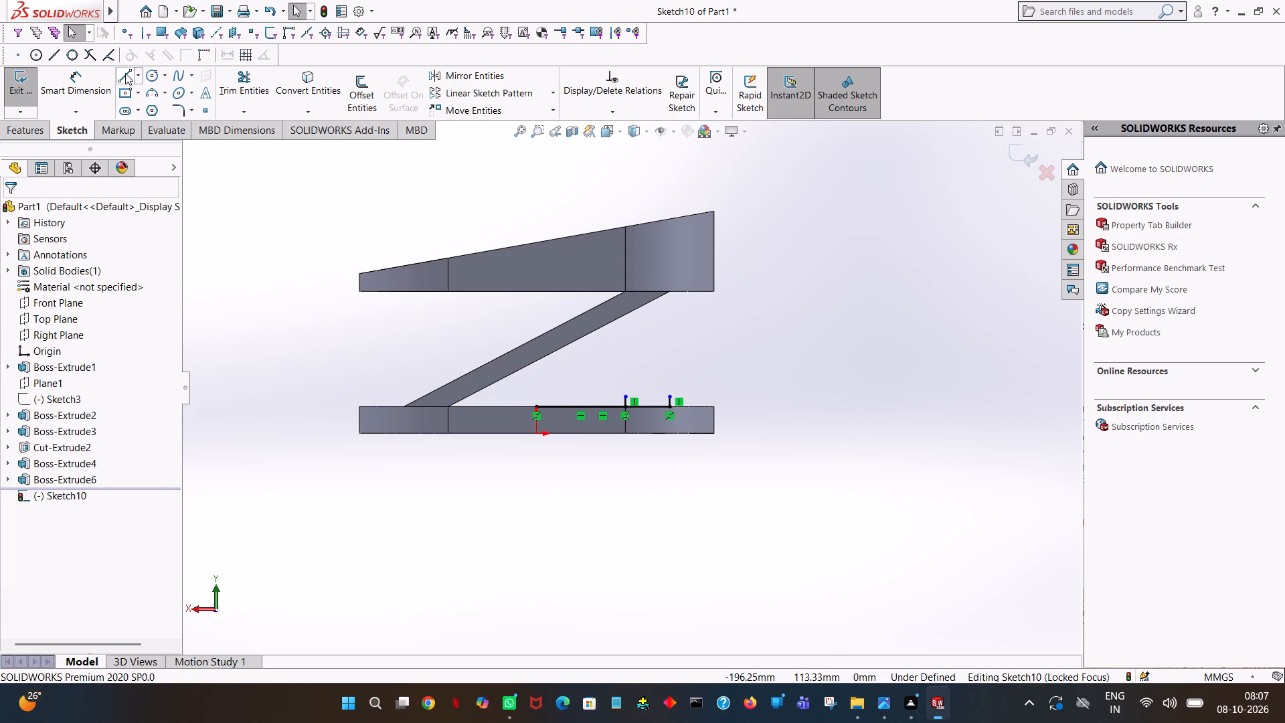
Sketch a 50 mm line along the ring's bottom edge from its midpoint toward the low end, ending in a downward line about 5.2 mm long.
{"action": "left_click", "coordinate": [125, 73]}
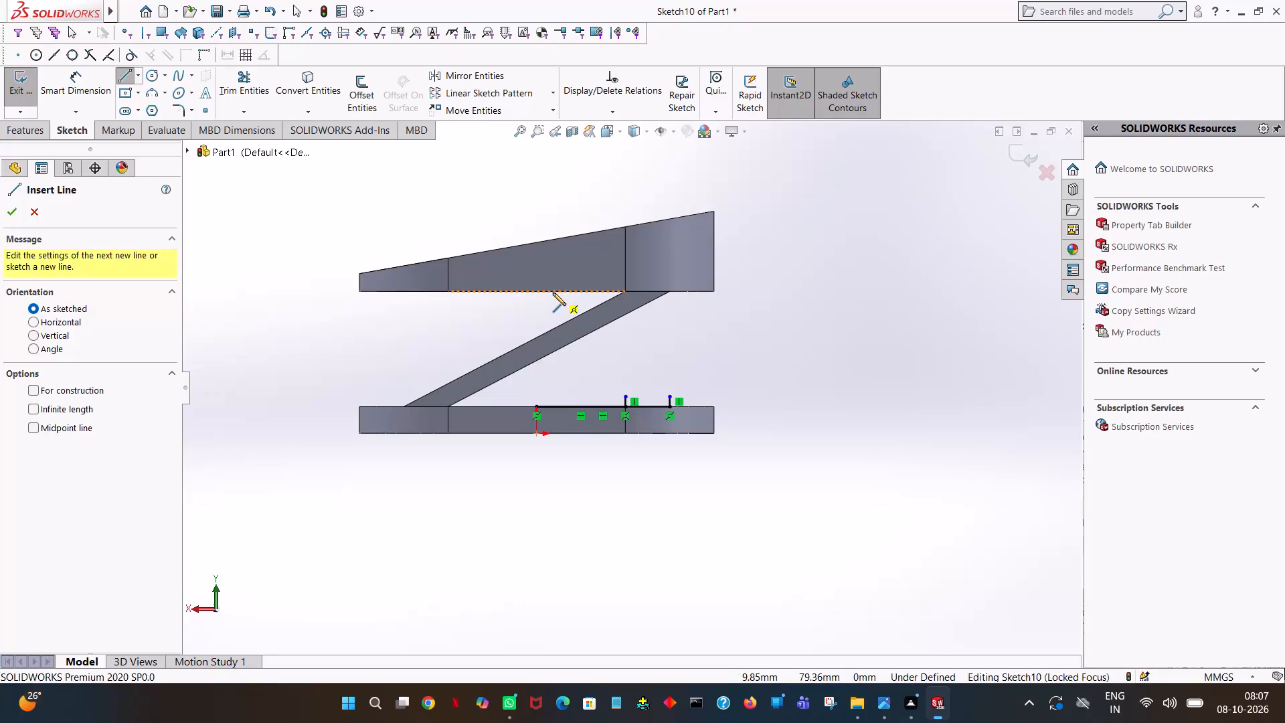
{"action": "left_click", "coordinate": [533, 291]}
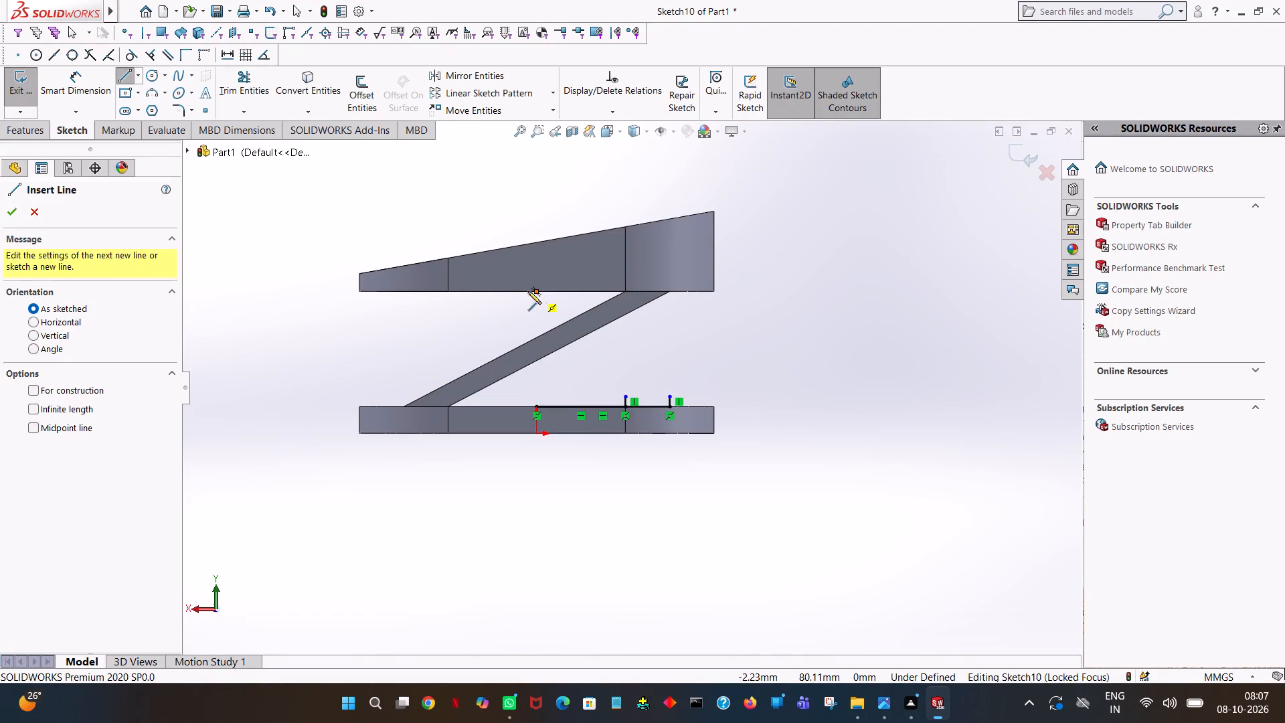
{"action": "left_click", "coordinate": [446, 291]}
{"action": "left_click", "coordinate": [448, 301]}
{"action": "right_click", "coordinate": [448, 301]}
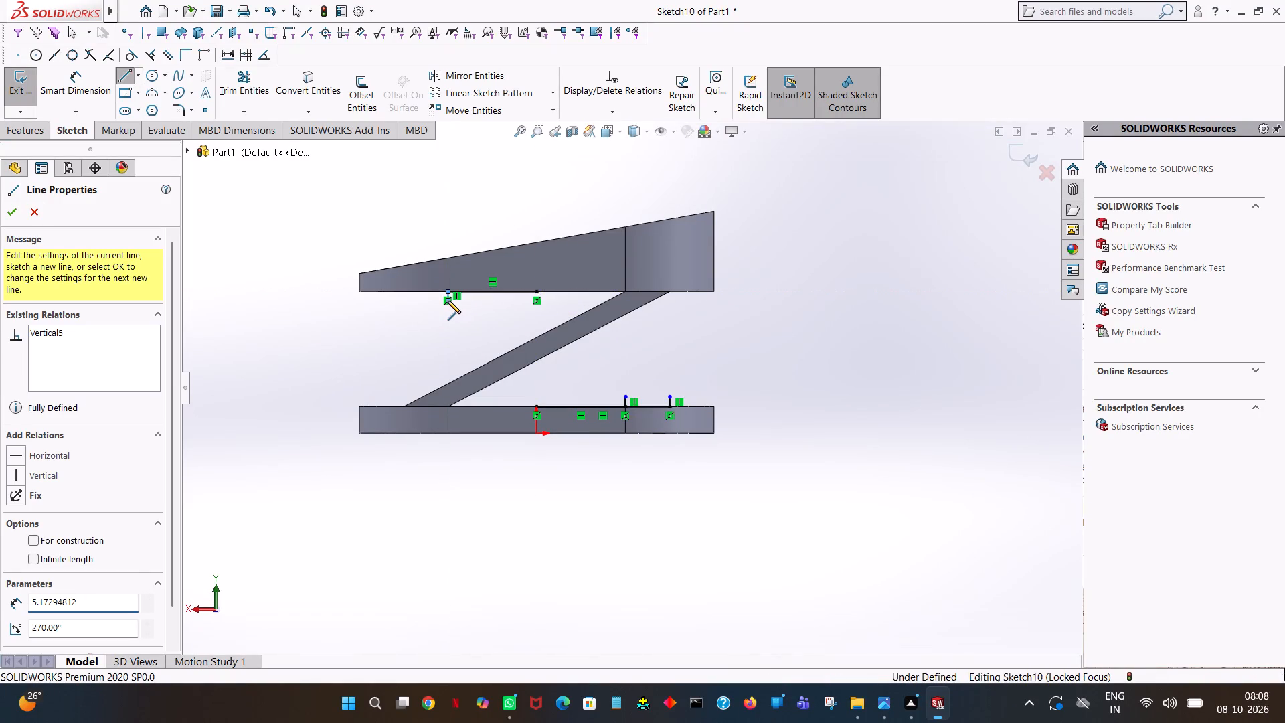
{"action": "left_click", "coordinate": [466, 306]}
{"action": "left_click", "coordinate": [466, 294]}
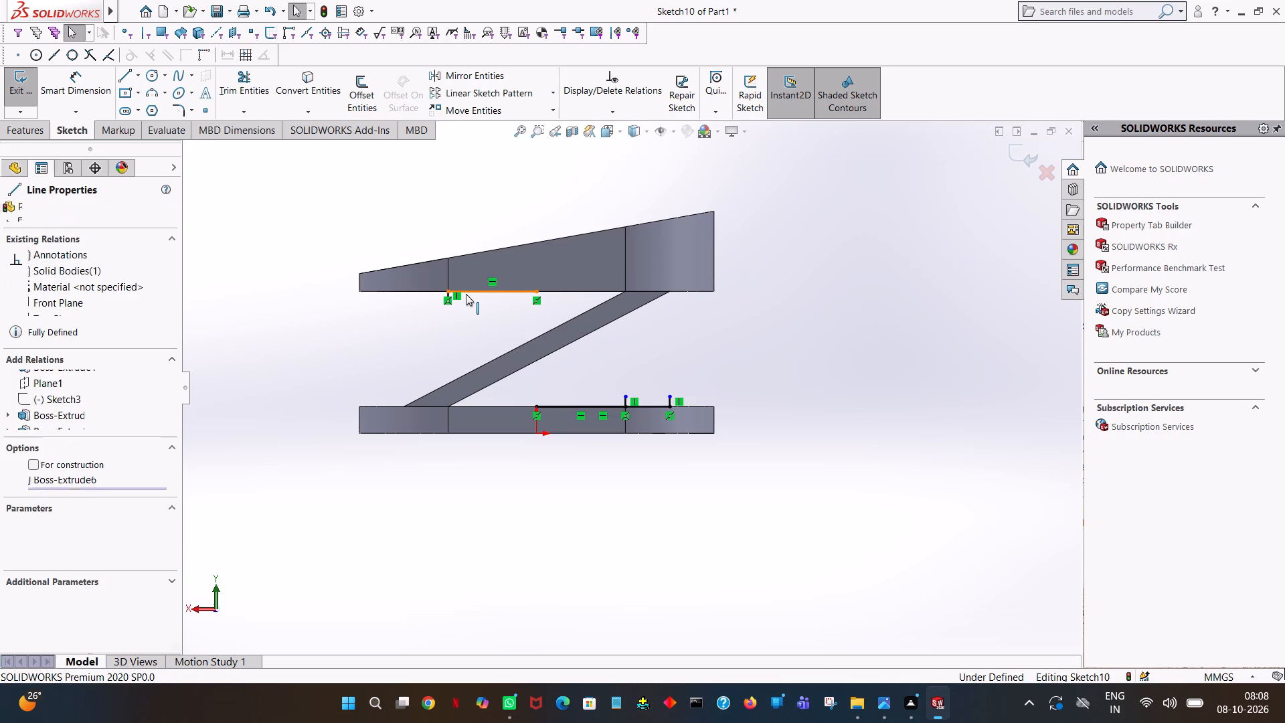
{"action": "left_click", "coordinate": [349, 272]}
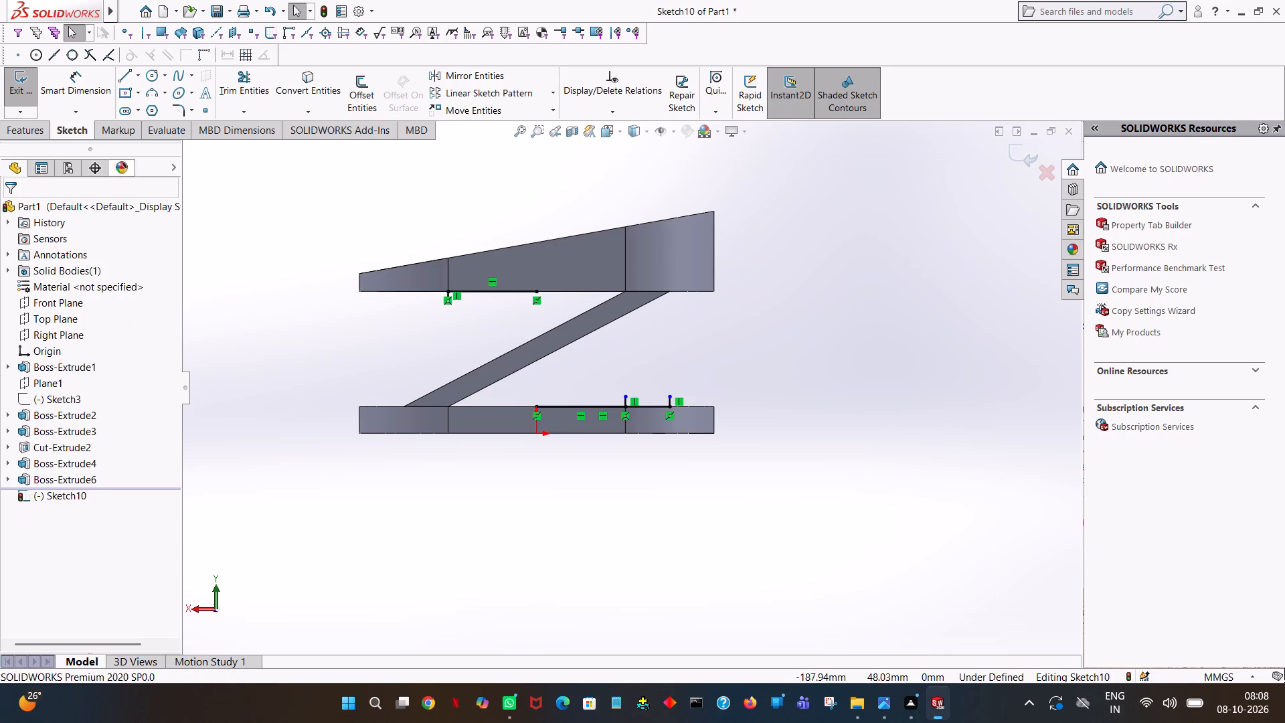
Sketch a 75 mm line from the ring's bottom midpoint toward its low end, continuing diagonally about 161 mm to the base plate's 75 mm line end.
{"action": "left_click", "coordinate": [122, 81]}
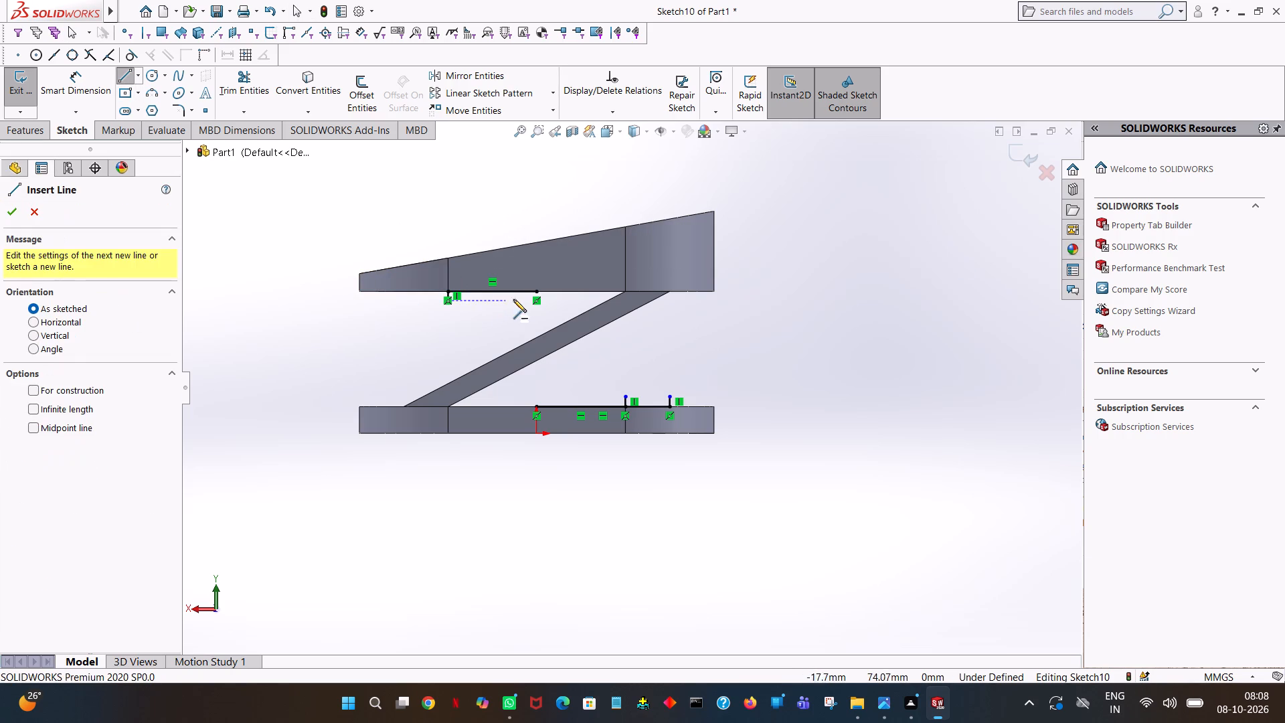
{"action": "left_click", "coordinate": [537, 292]}
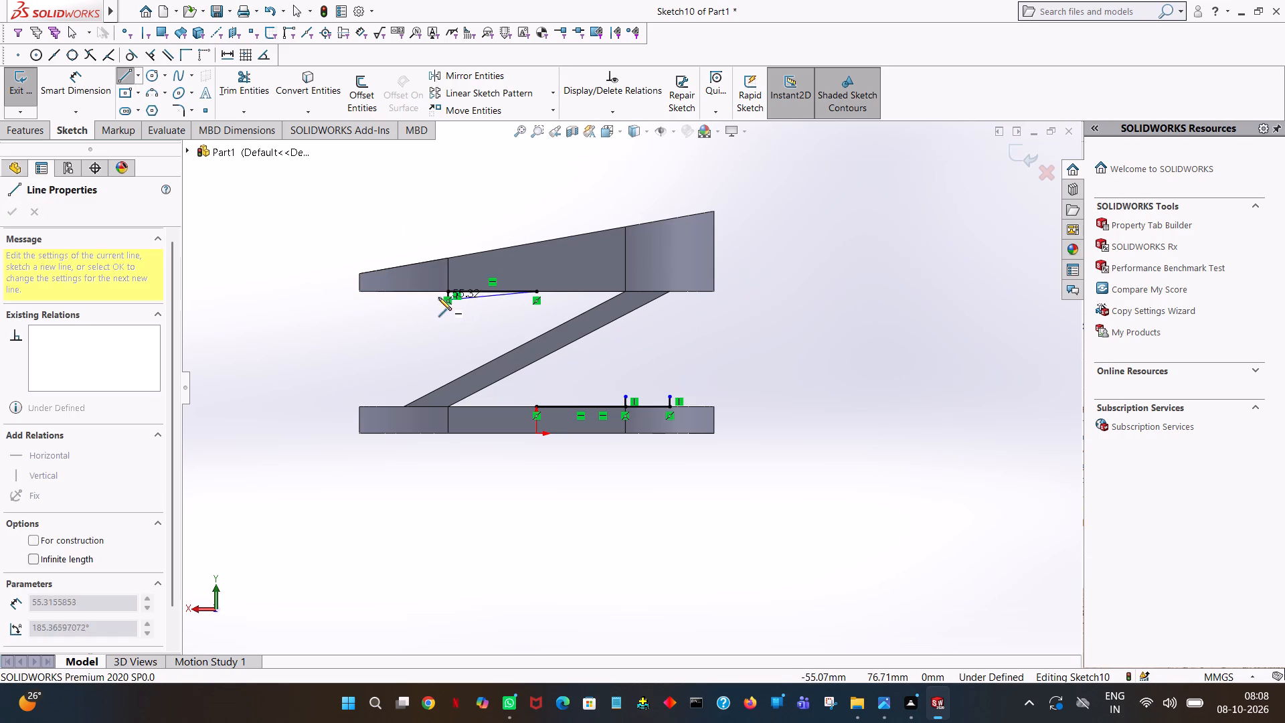
{"action": "left_click", "coordinate": [400, 291]}
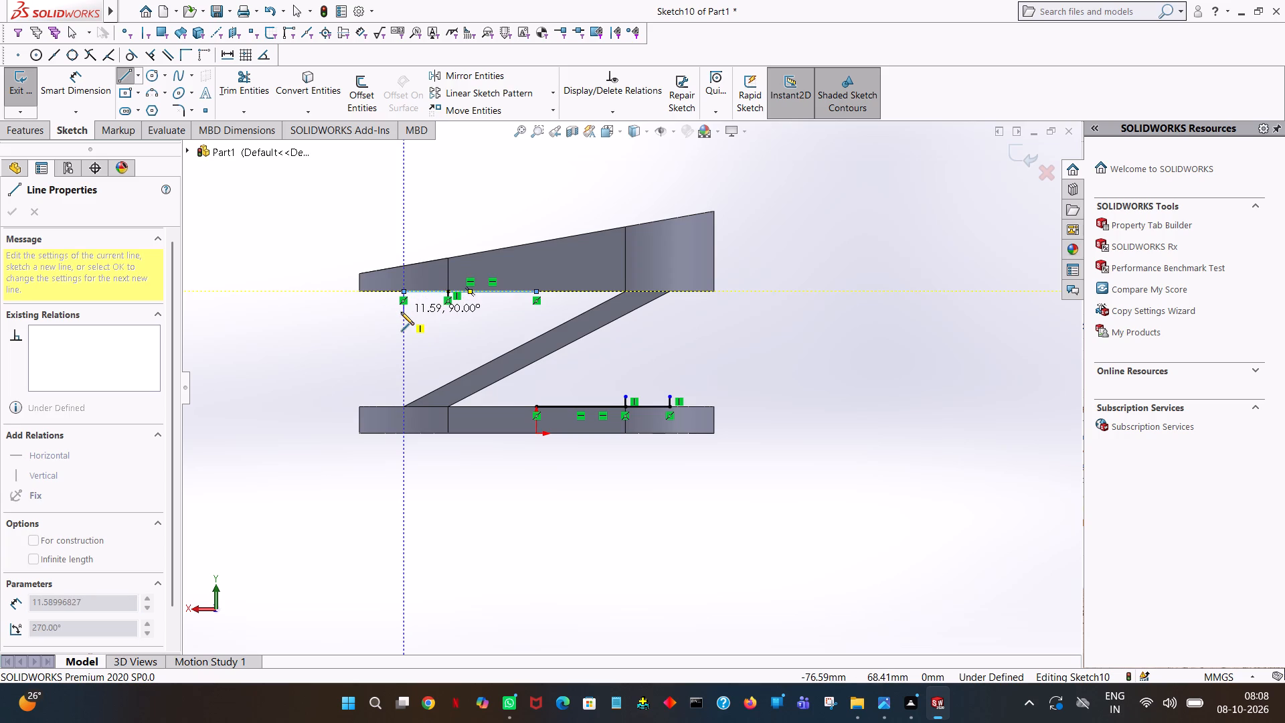
{"action": "left_click", "coordinate": [670, 408]}
{"action": "right_click", "coordinate": [670, 408]}
{"action": "left_click", "coordinate": [694, 413]}
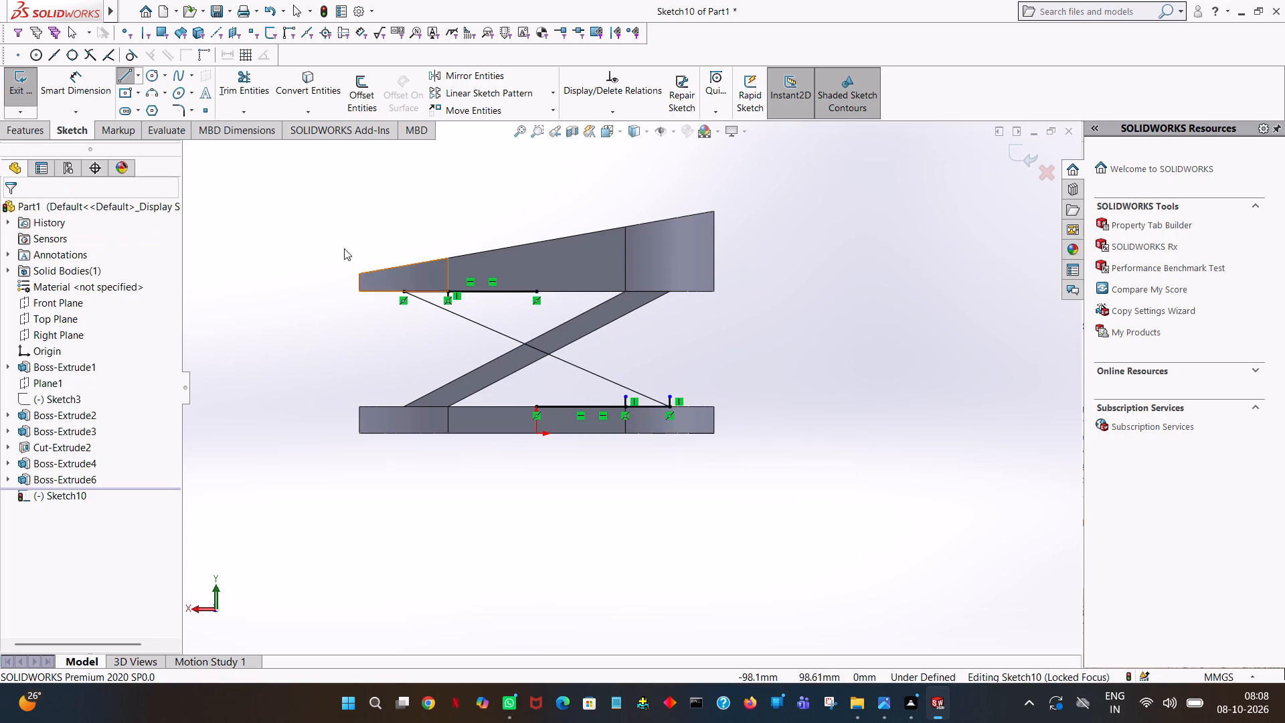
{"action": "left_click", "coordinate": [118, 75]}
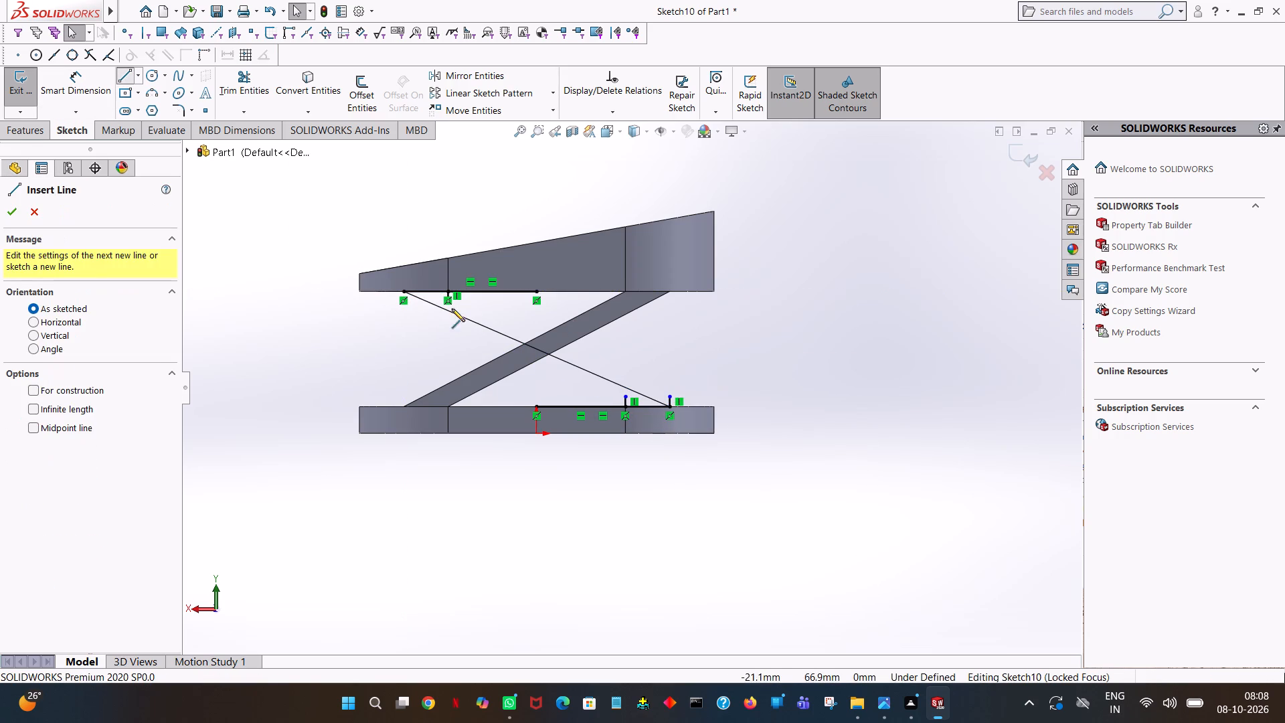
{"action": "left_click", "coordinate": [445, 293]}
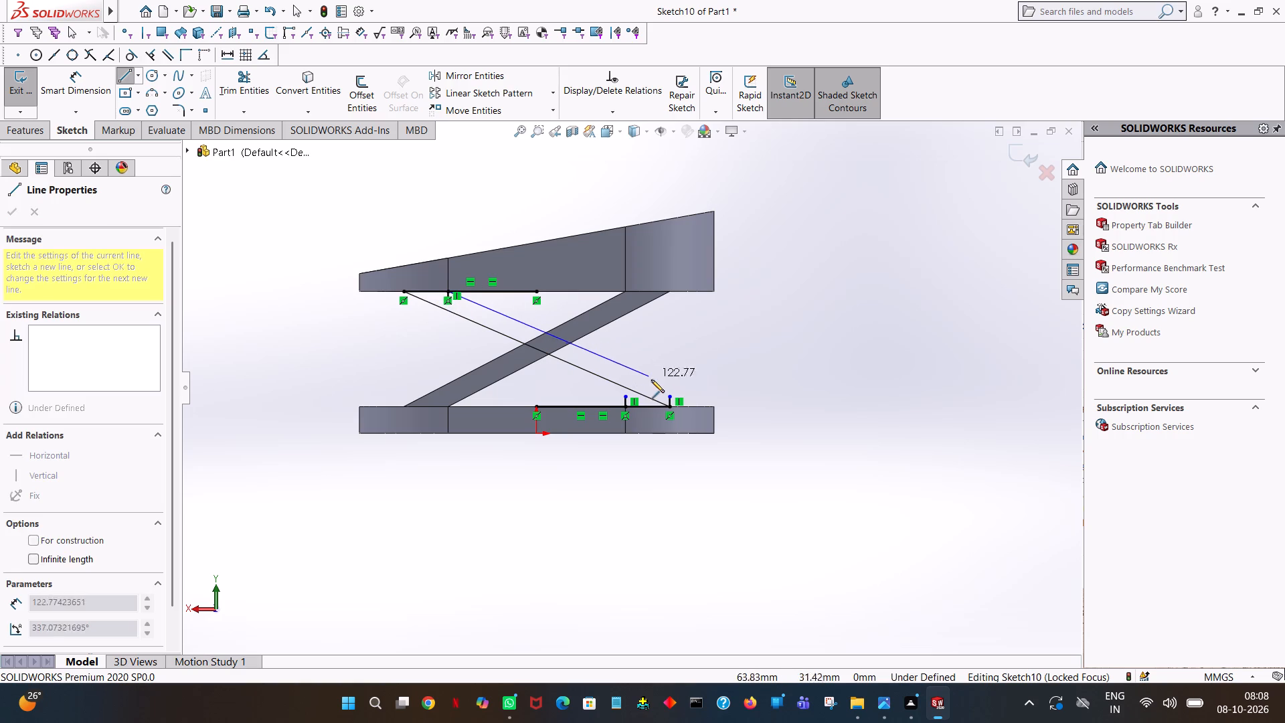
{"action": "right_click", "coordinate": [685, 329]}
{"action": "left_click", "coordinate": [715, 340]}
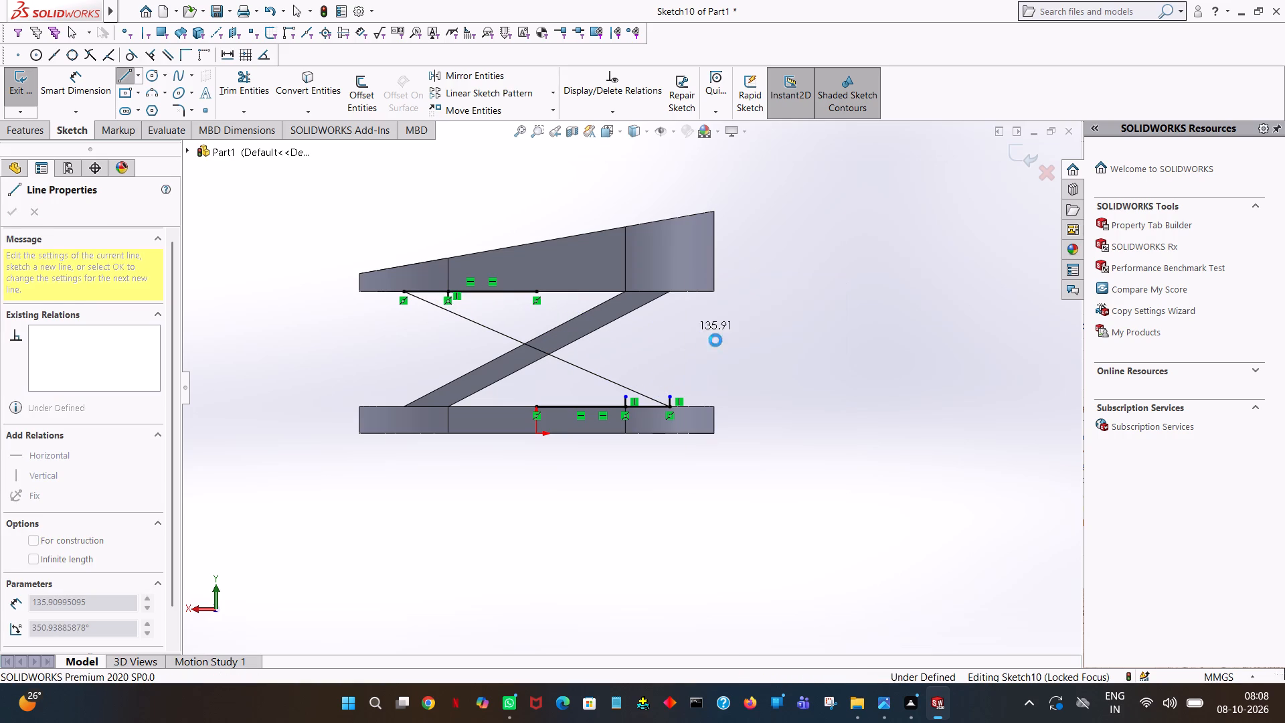
Trim away the long diagonal joining the outer end of the ring's 75 mm line to the base plate's 75 mm line end.
{"action": "left_click", "coordinate": [258, 82]}
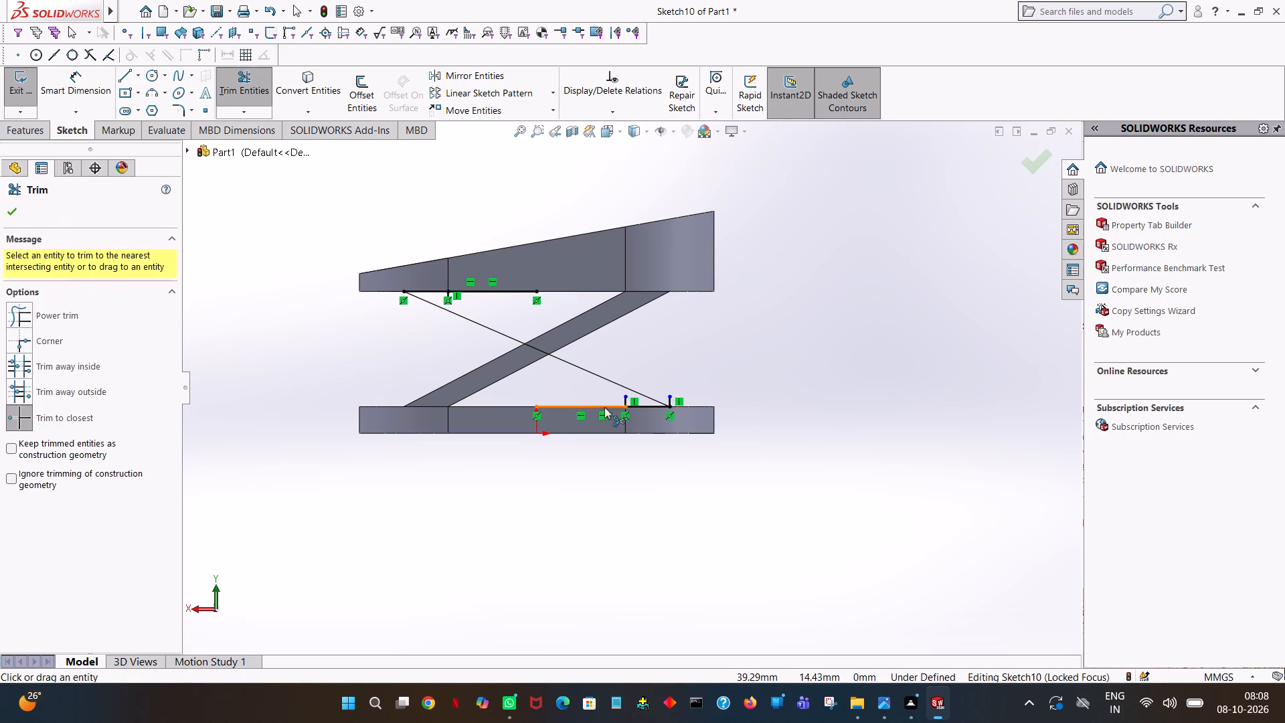
{"action": "left_click", "coordinate": [596, 374]}
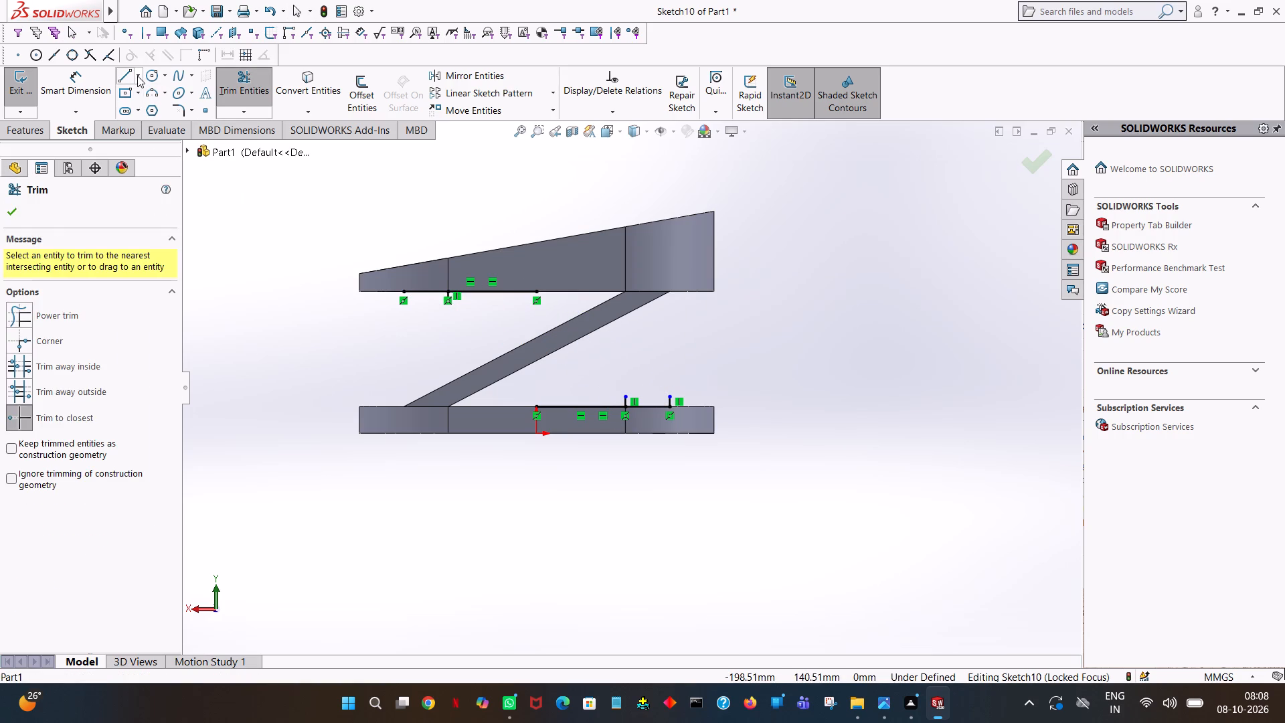
Sketch two parallel diagonals about 141 mm long, from the ring's 75 and 50 mm points to the base plate's 50 and 75 mm points respectively.
{"action": "left_click", "coordinate": [124, 76]}
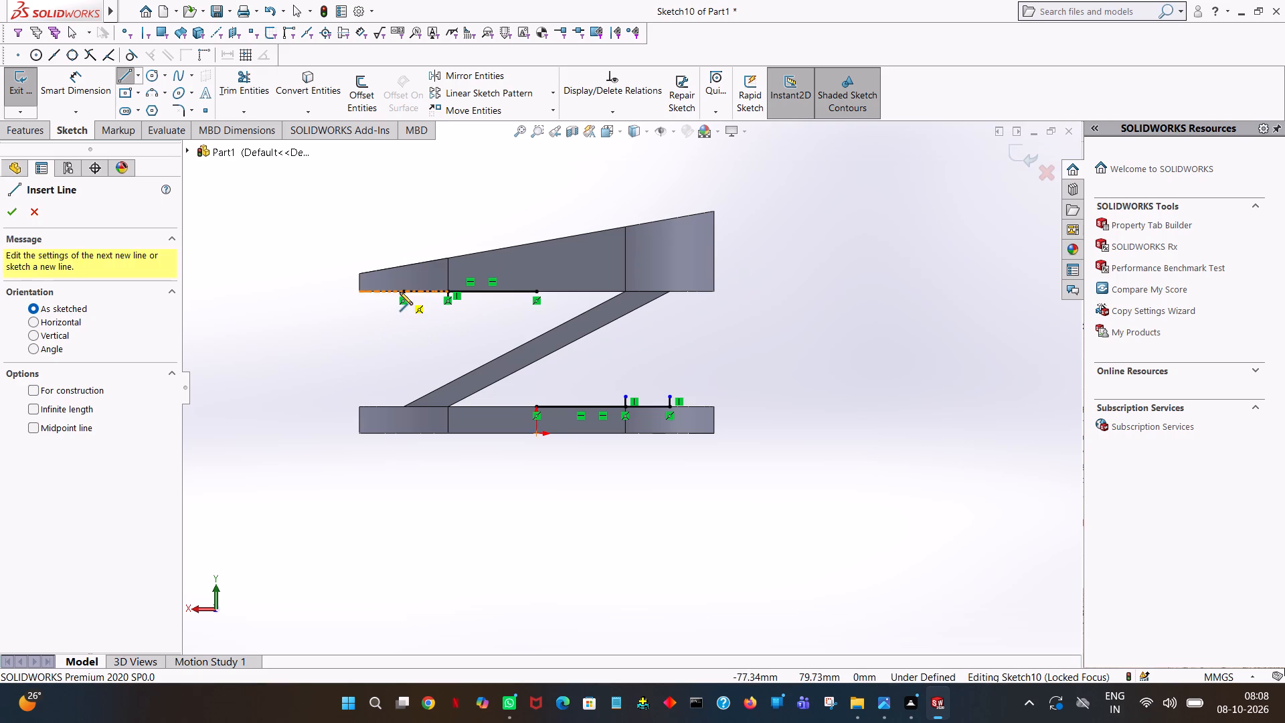
{"action": "left_click", "coordinate": [404, 291]}
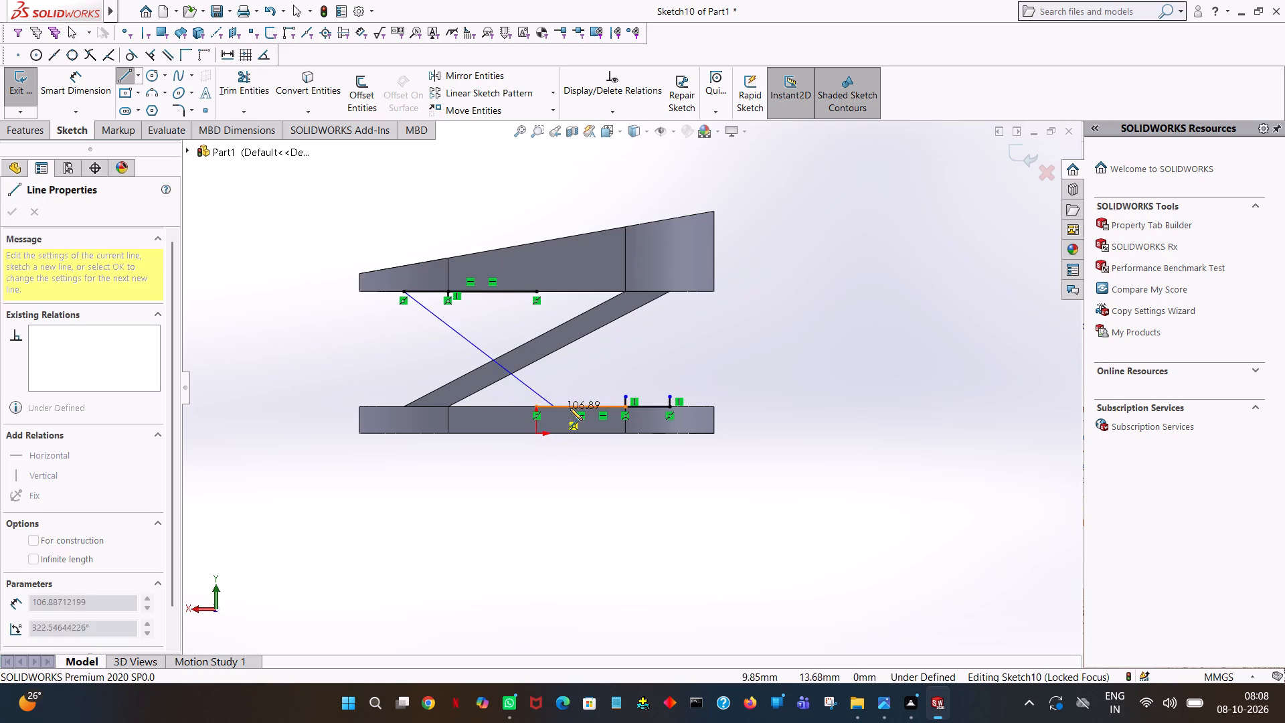
{"action": "left_click", "coordinate": [625, 408]}
{"action": "right_click", "coordinate": [625, 408]}
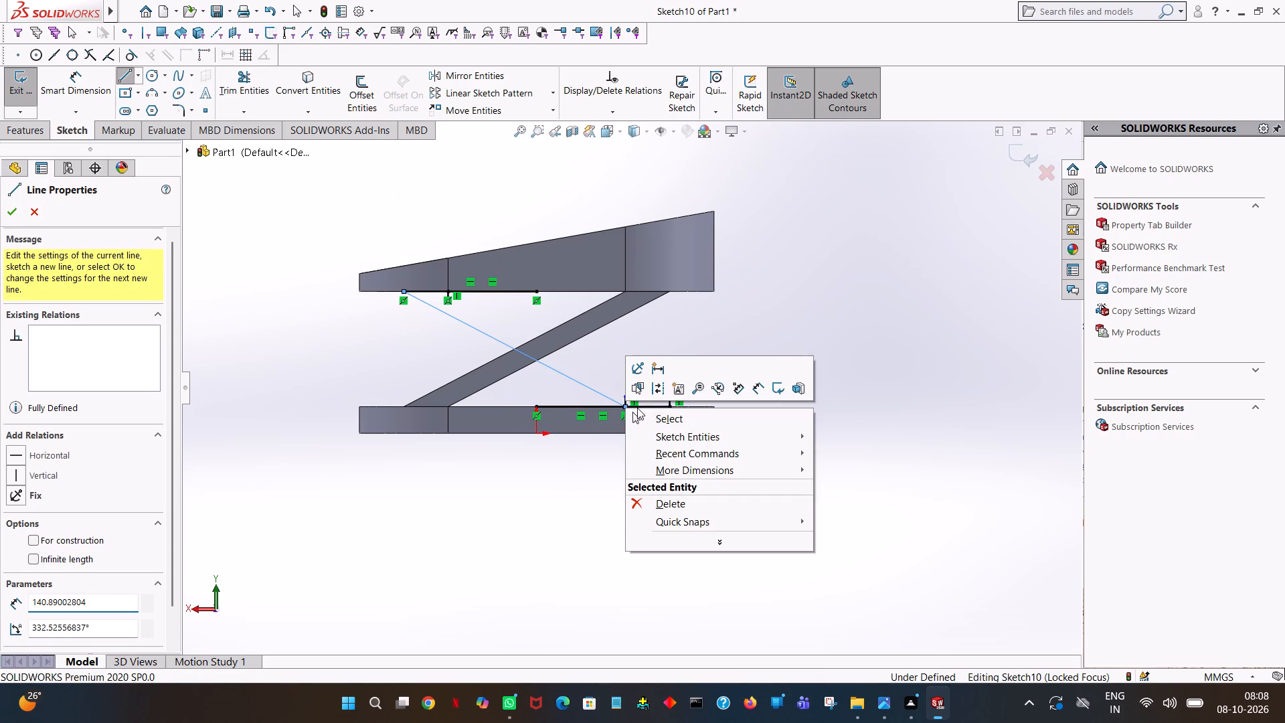
{"action": "left_click", "coordinate": [681, 424]}
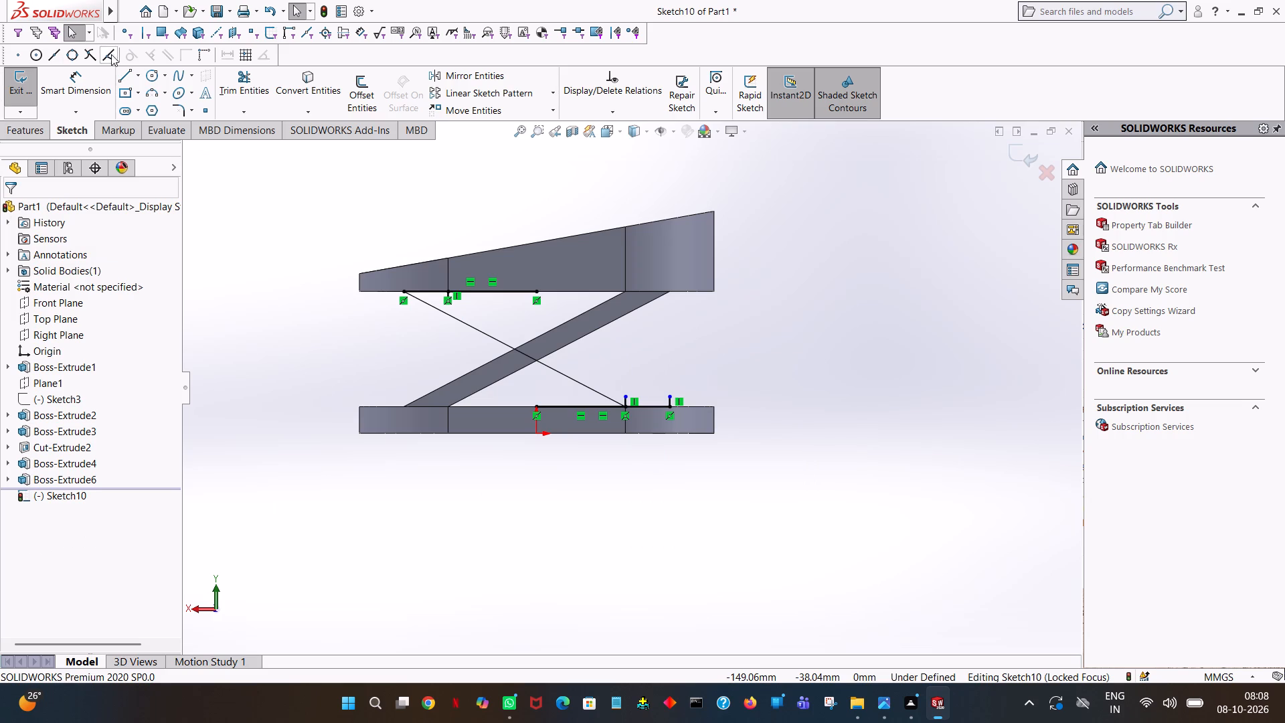
{"action": "left_click", "coordinate": [126, 77]}
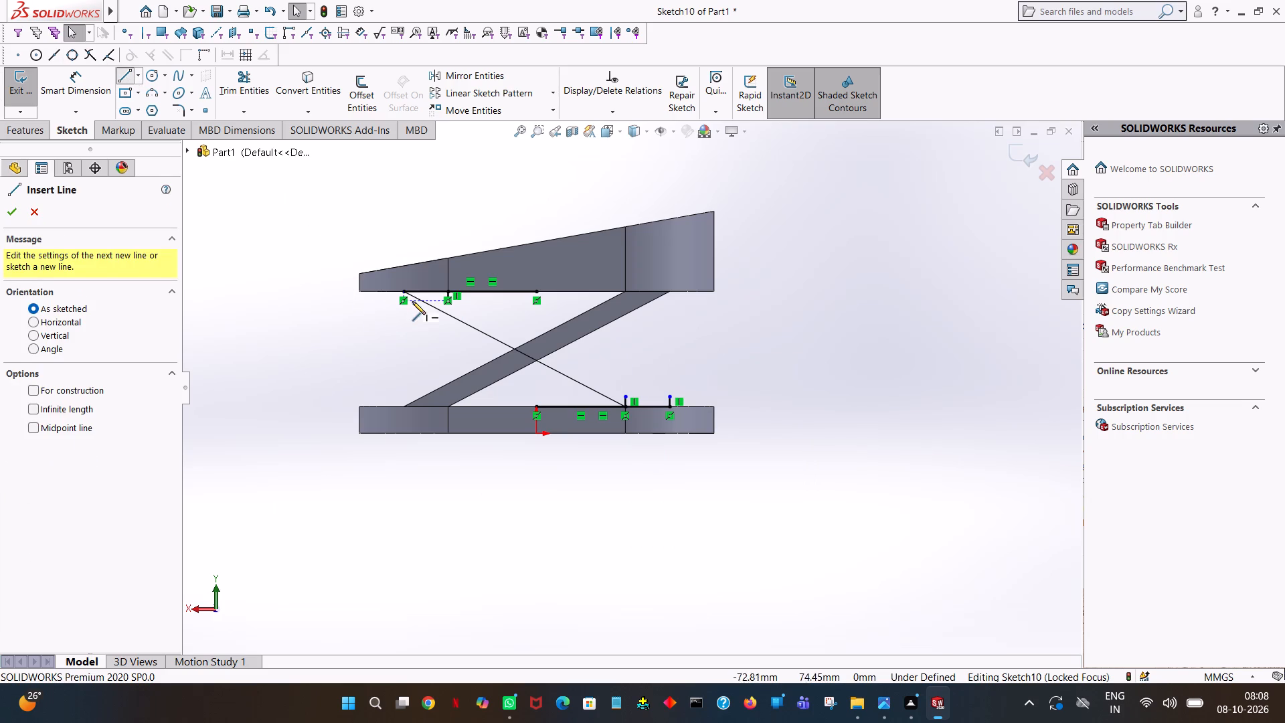
{"action": "left_click", "coordinate": [446, 292]}
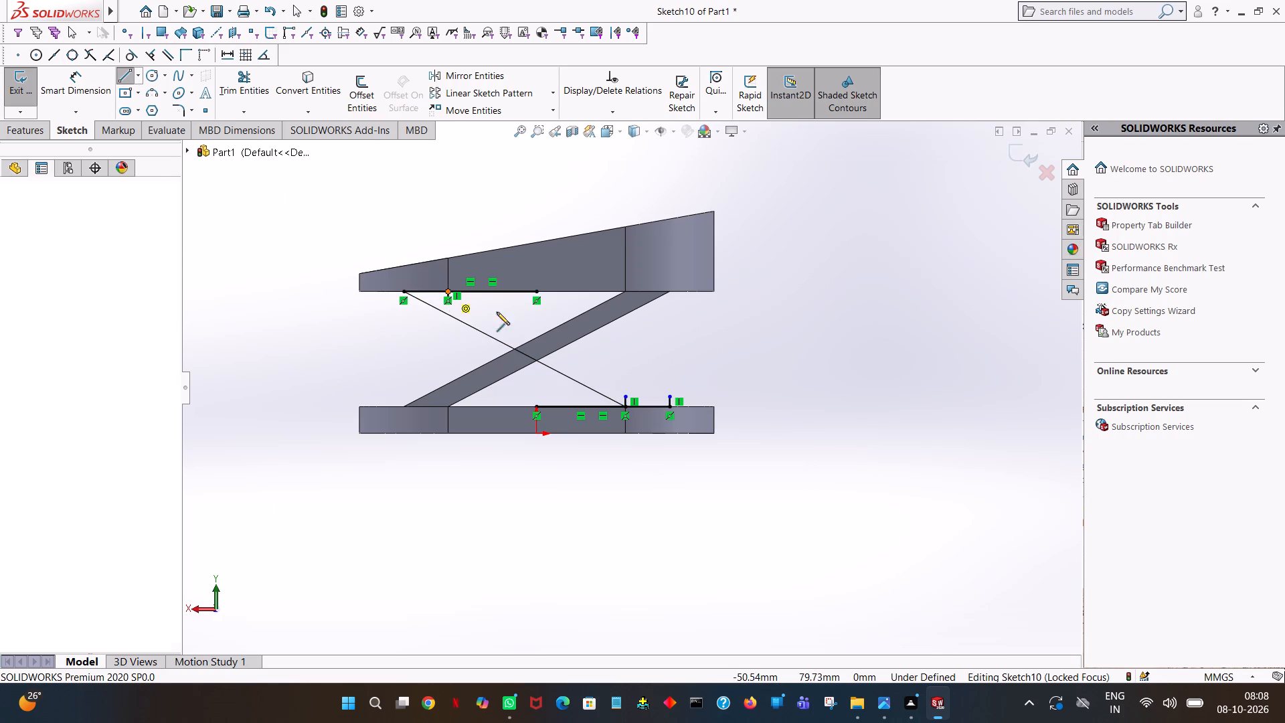
{"action": "left_click", "coordinate": [671, 407]}
{"action": "right_click", "coordinate": [671, 407]}
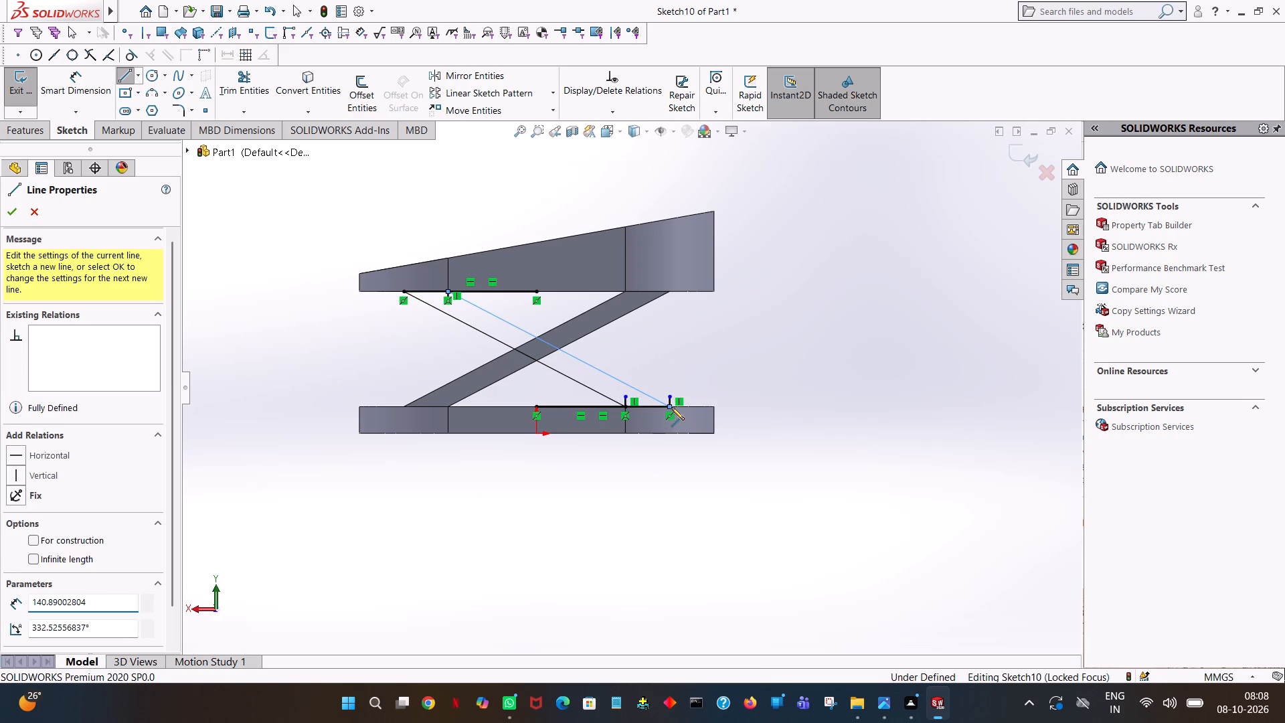
{"action": "left_click", "coordinate": [693, 414]}
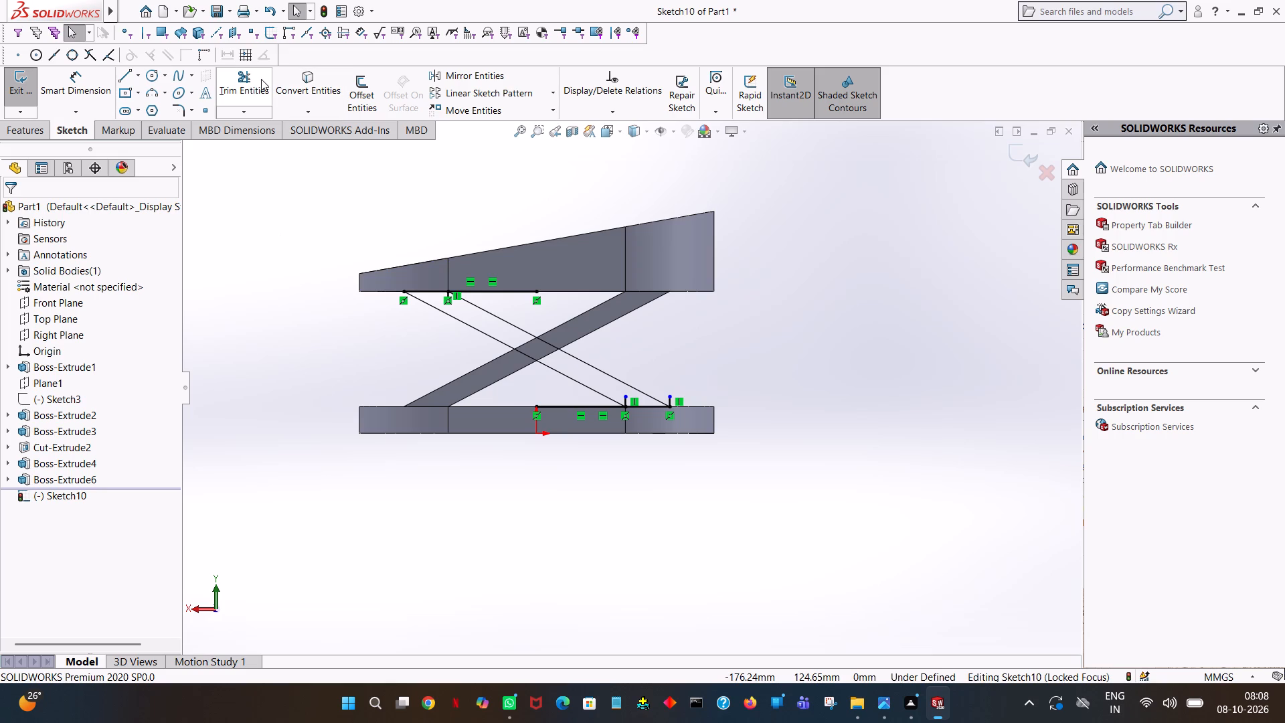
Trim the base plate's upright stubs and the inner horizontal segments on plate and ring, leaving the closed diagonal support profile.
{"action": "left_click", "coordinate": [237, 84]}
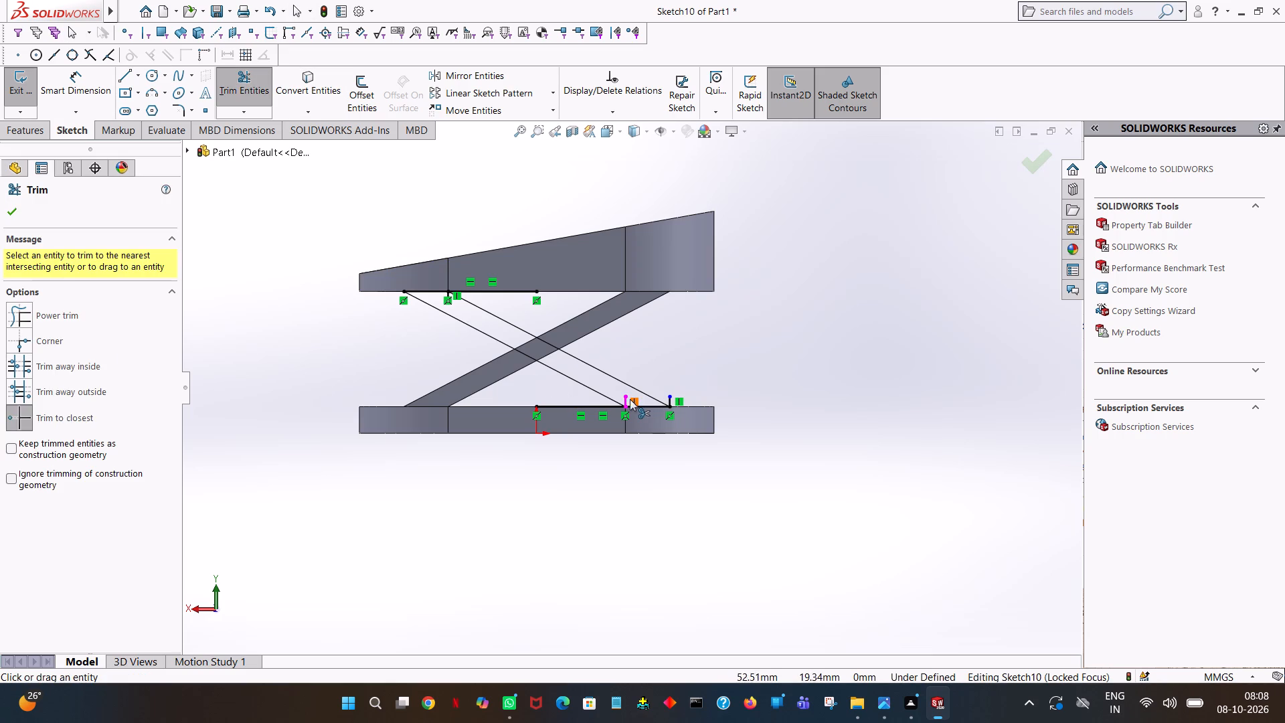
{"action": "left_click", "coordinate": [627, 399]}
{"action": "left_click", "coordinate": [671, 396]}
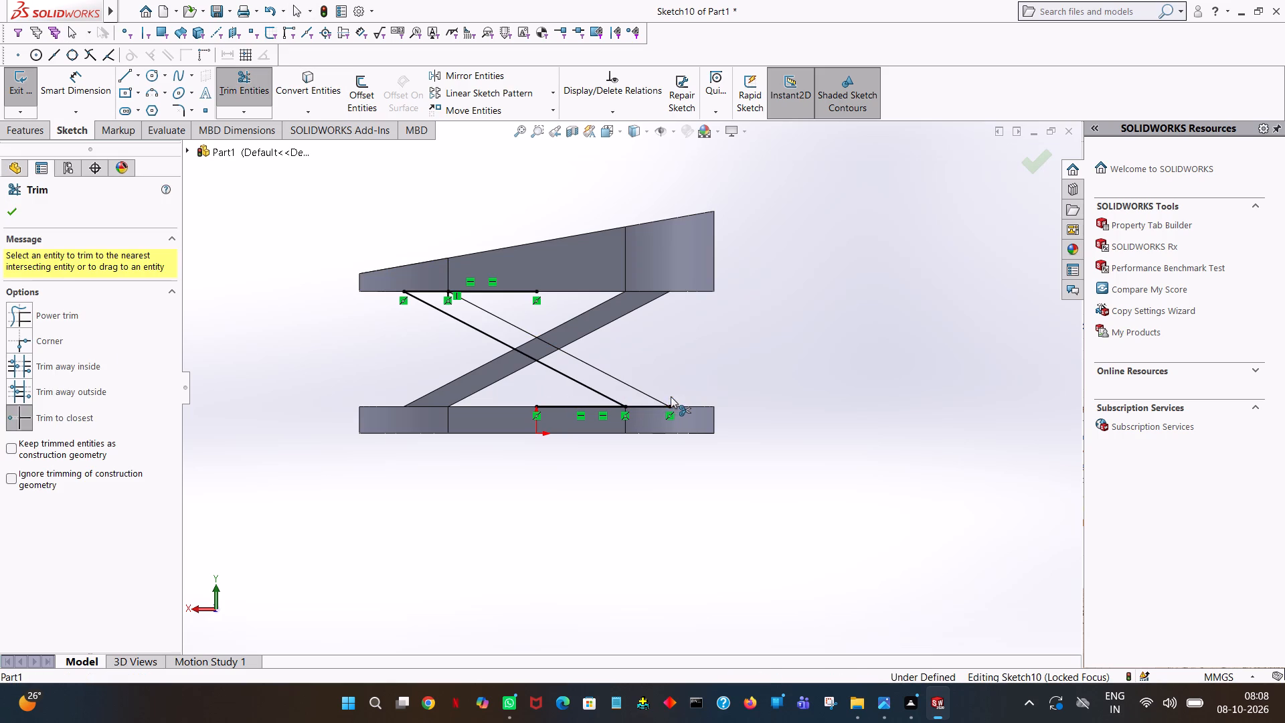
{"action": "left_click", "coordinate": [587, 404]}
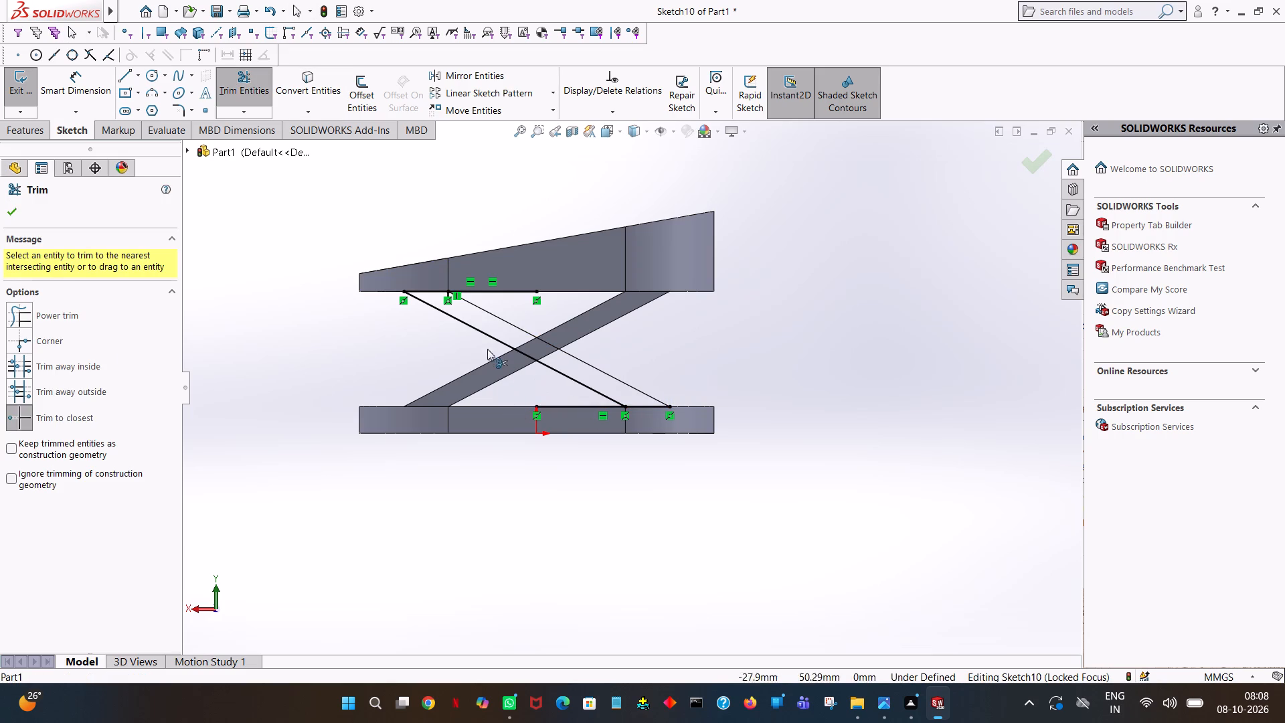
{"action": "left_click", "coordinate": [571, 406]}
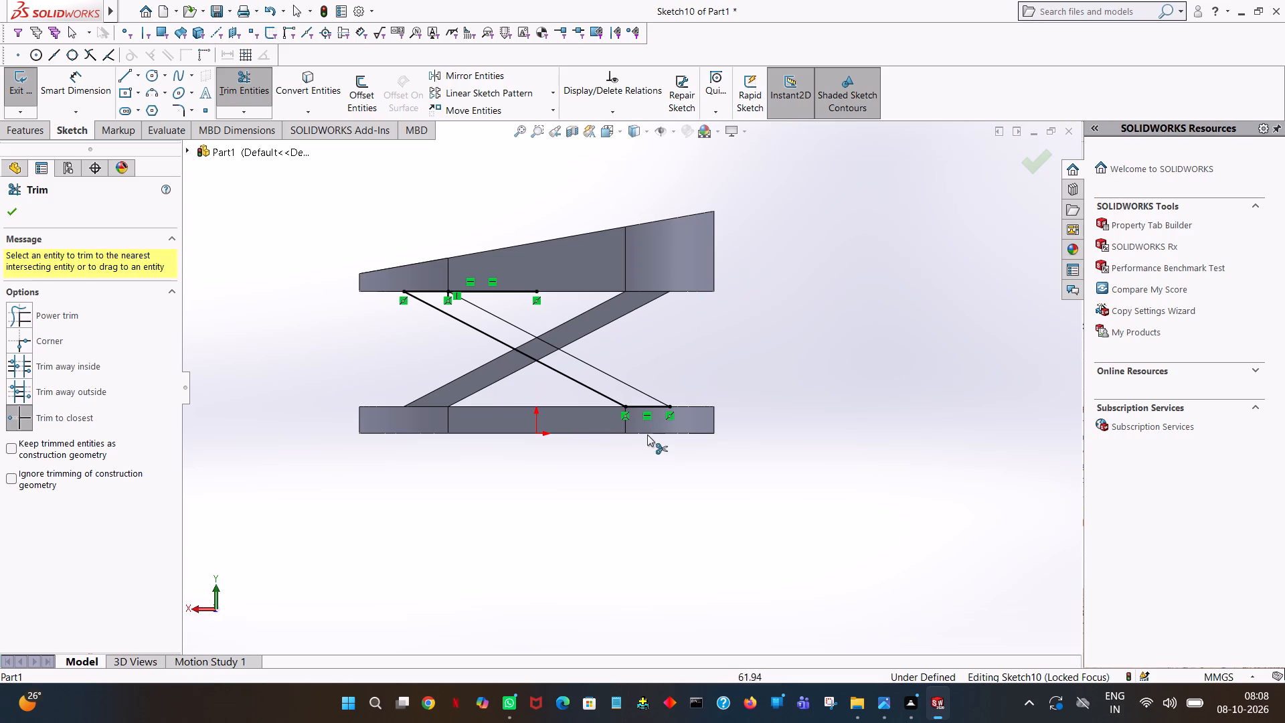
{"action": "left_click", "coordinate": [514, 288]}
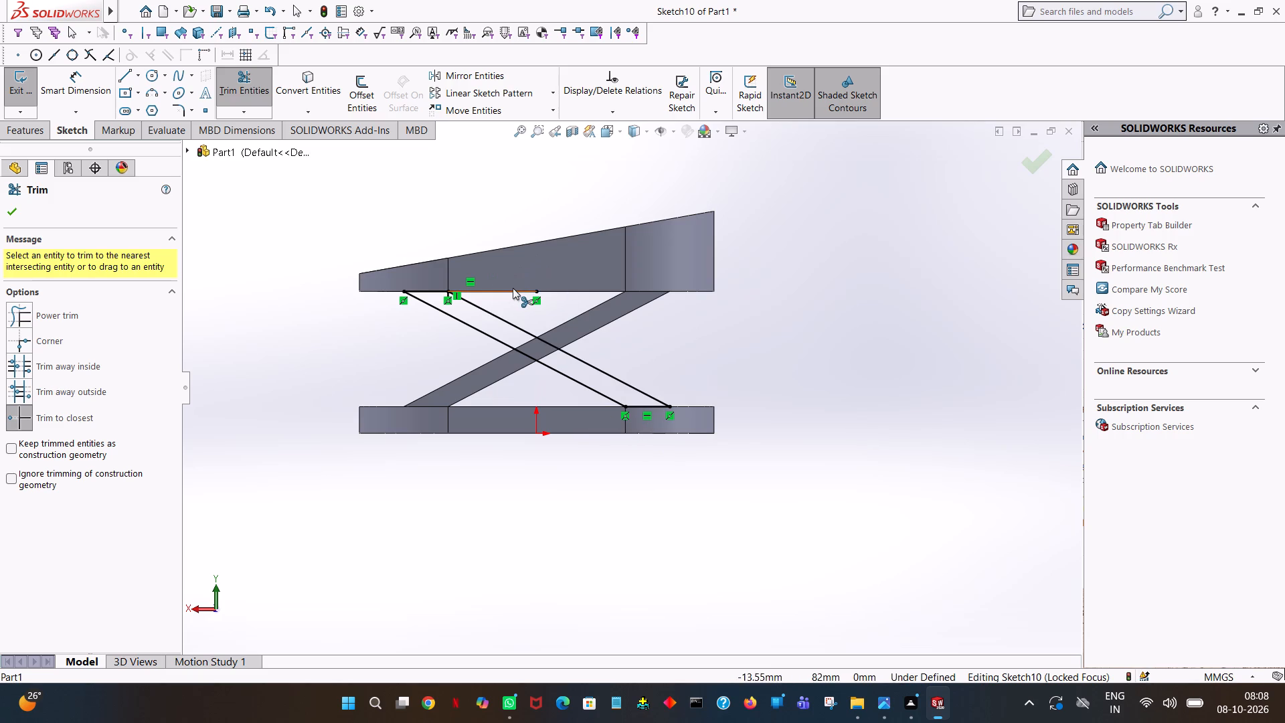
{"action": "left_click", "coordinate": [518, 293]}
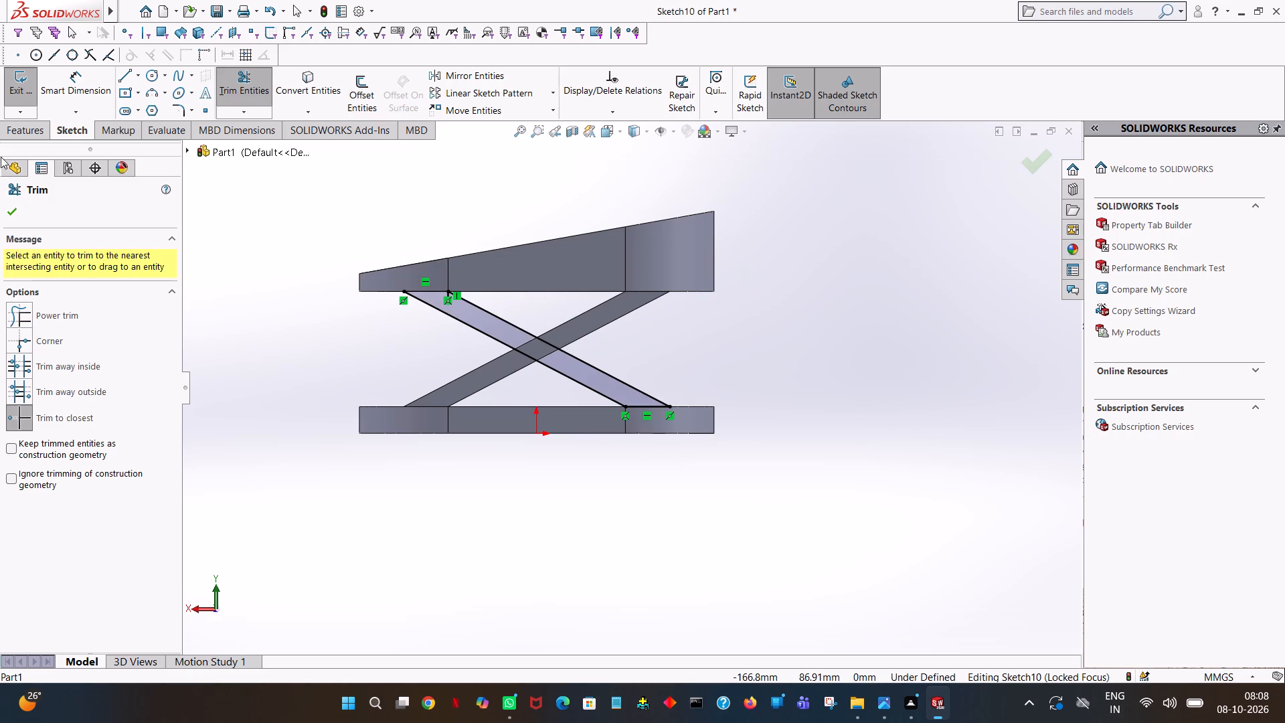
{"action": "left_click", "coordinate": [9, 212]}
{"action": "middle_click_drag", "start_coordinate": [167, 258], "coordinate": [244, 262]}
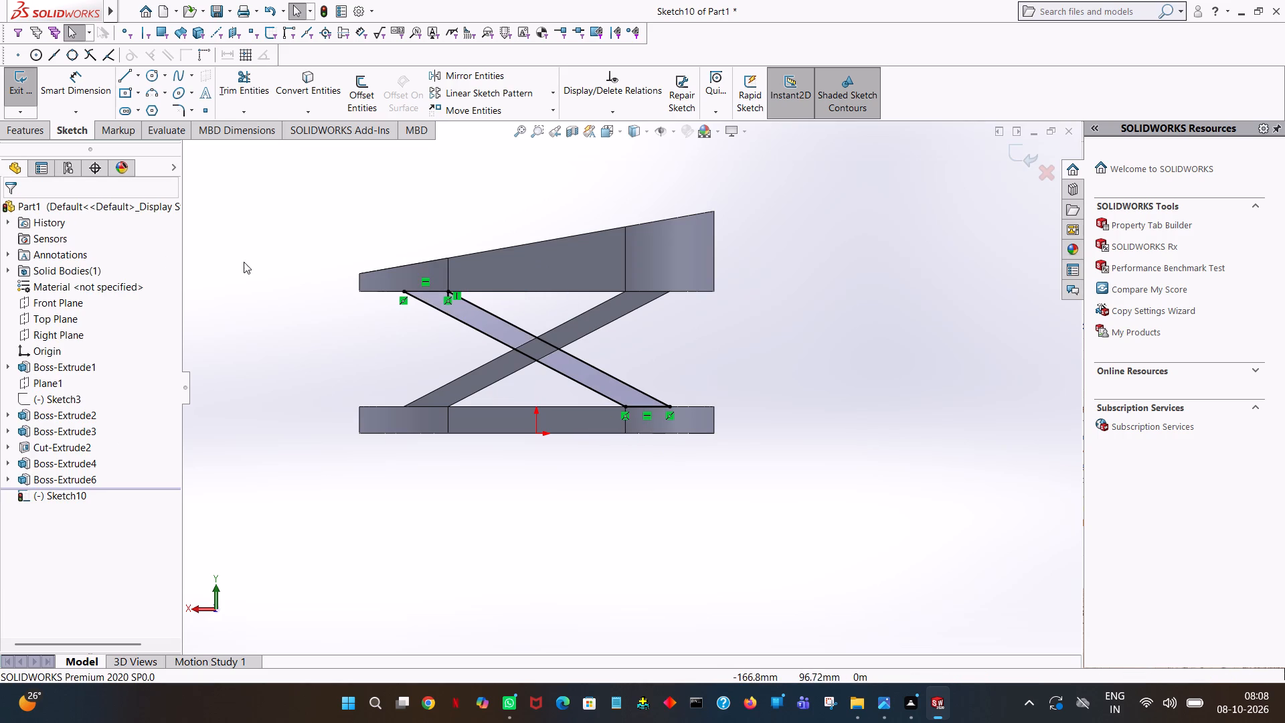
{"action": "middle_click_drag", "start_coordinate": [244, 262], "coordinate": [309, 268]}
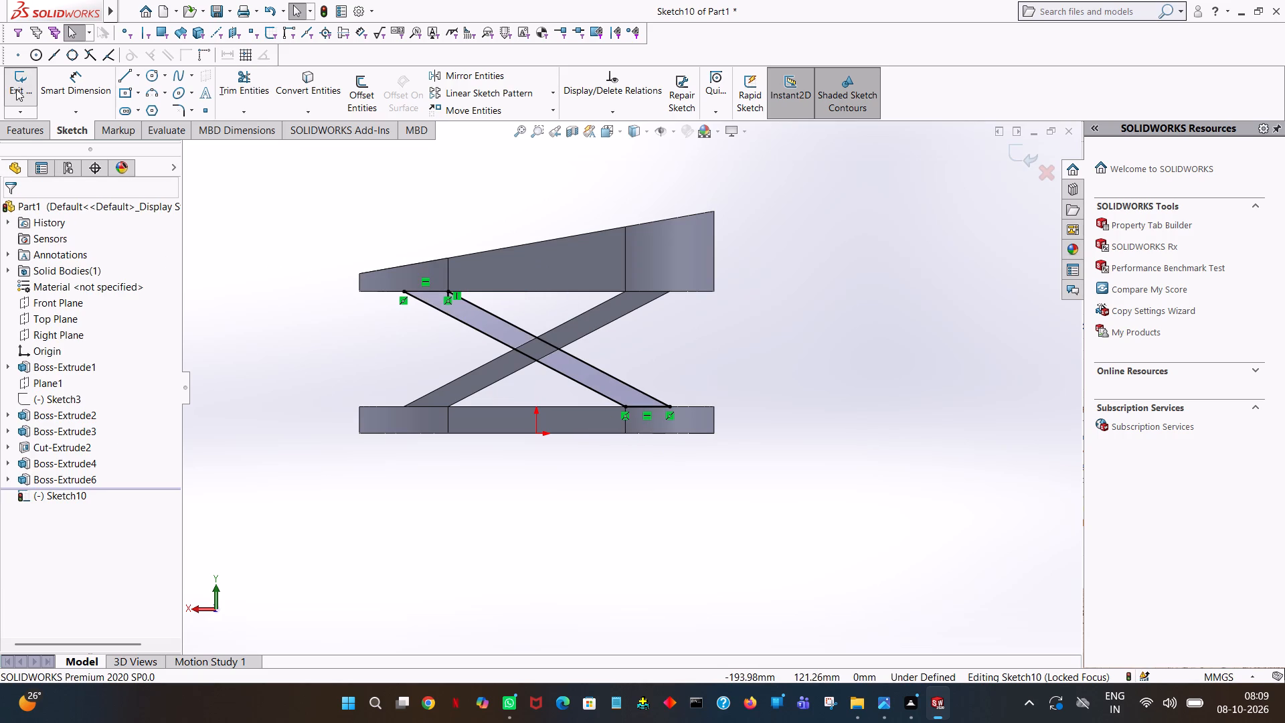
Extrude the second diagonal support's contour as a merged boss, blind 7 mm in direction 1 and 3 mm in direction 2.
{"action": "left_click", "coordinate": [33, 120]}
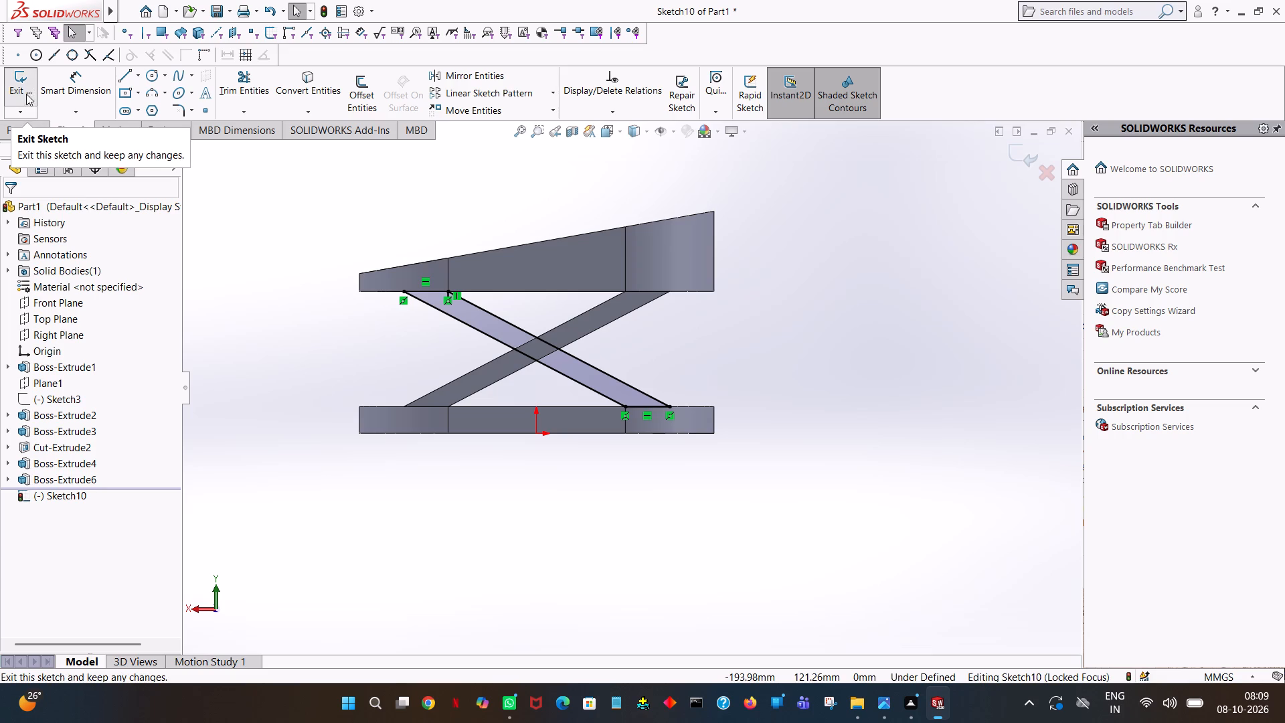
{"action": "left_click", "coordinate": [31, 131]}
{"action": "left_click", "coordinate": [29, 102]}
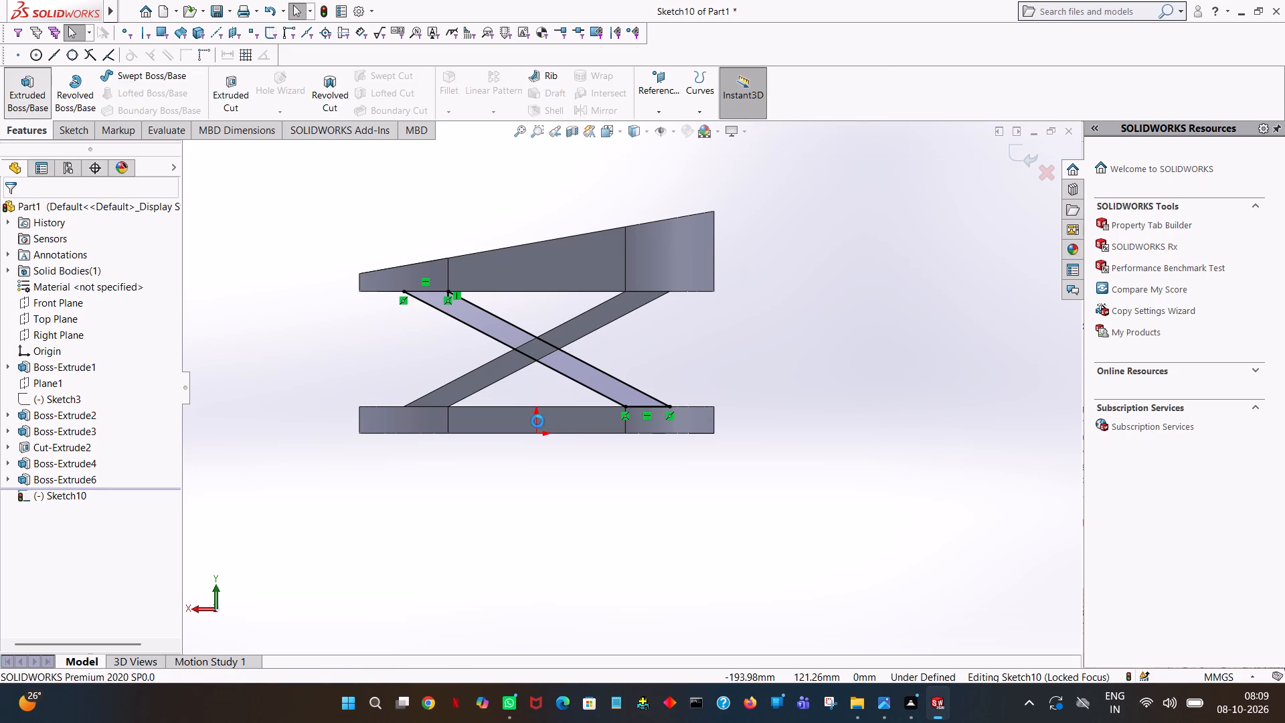
{"action": "middle_click_drag", "start_coordinate": [605, 353], "coordinate": [643, 335]}
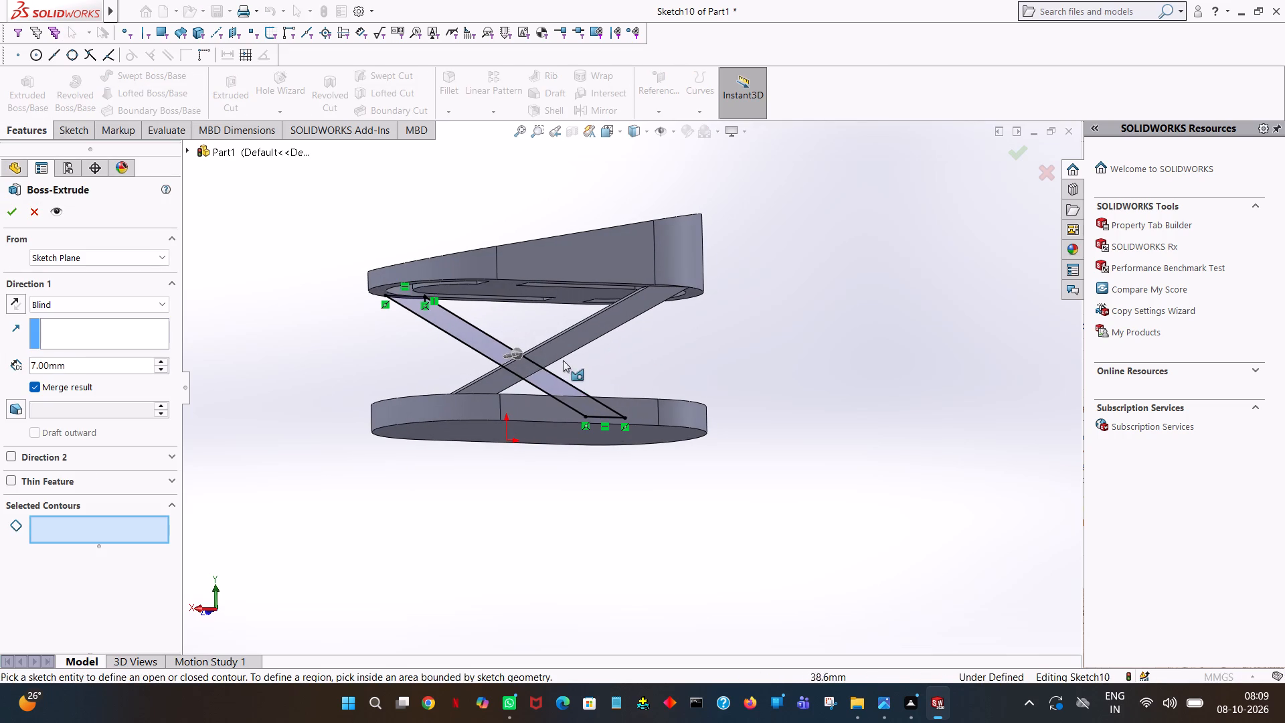
{"action": "left_click", "coordinate": [537, 365]}
{"action": "middle_click_drag", "start_coordinate": [622, 373], "coordinate": [743, 391]}
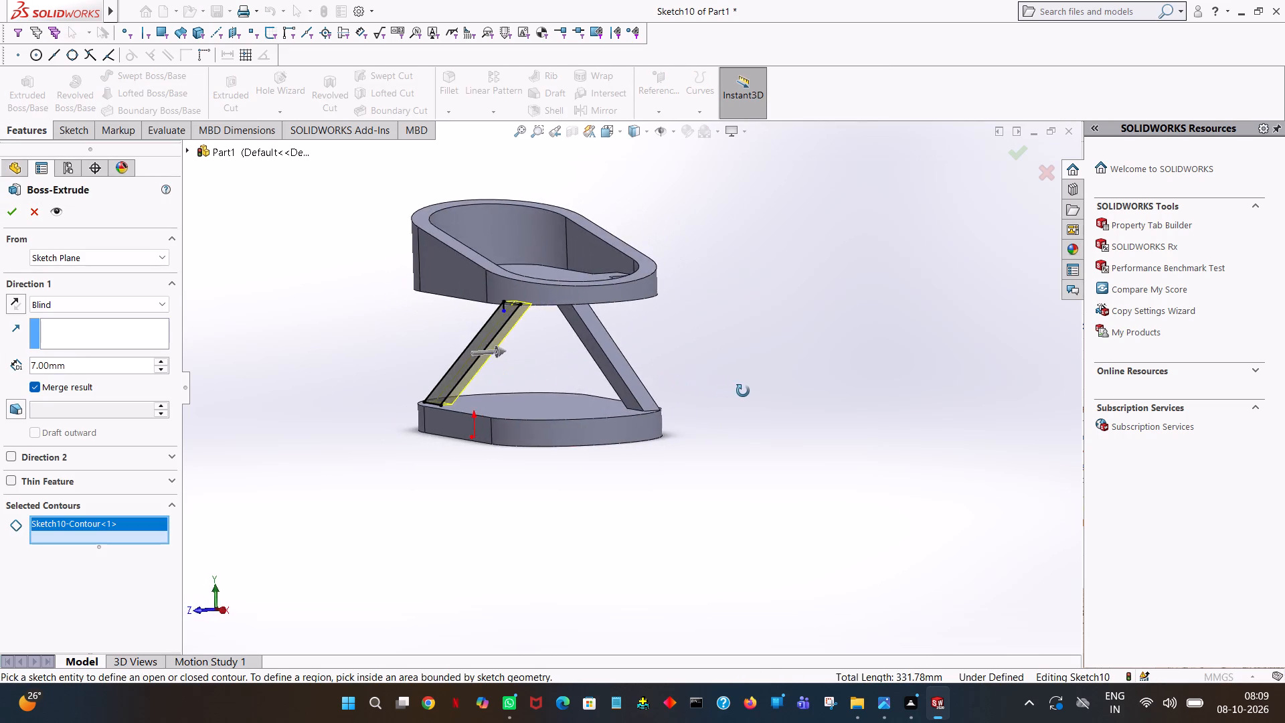
{"action": "middle_click_drag", "start_coordinate": [743, 391], "coordinate": [906, 501]}
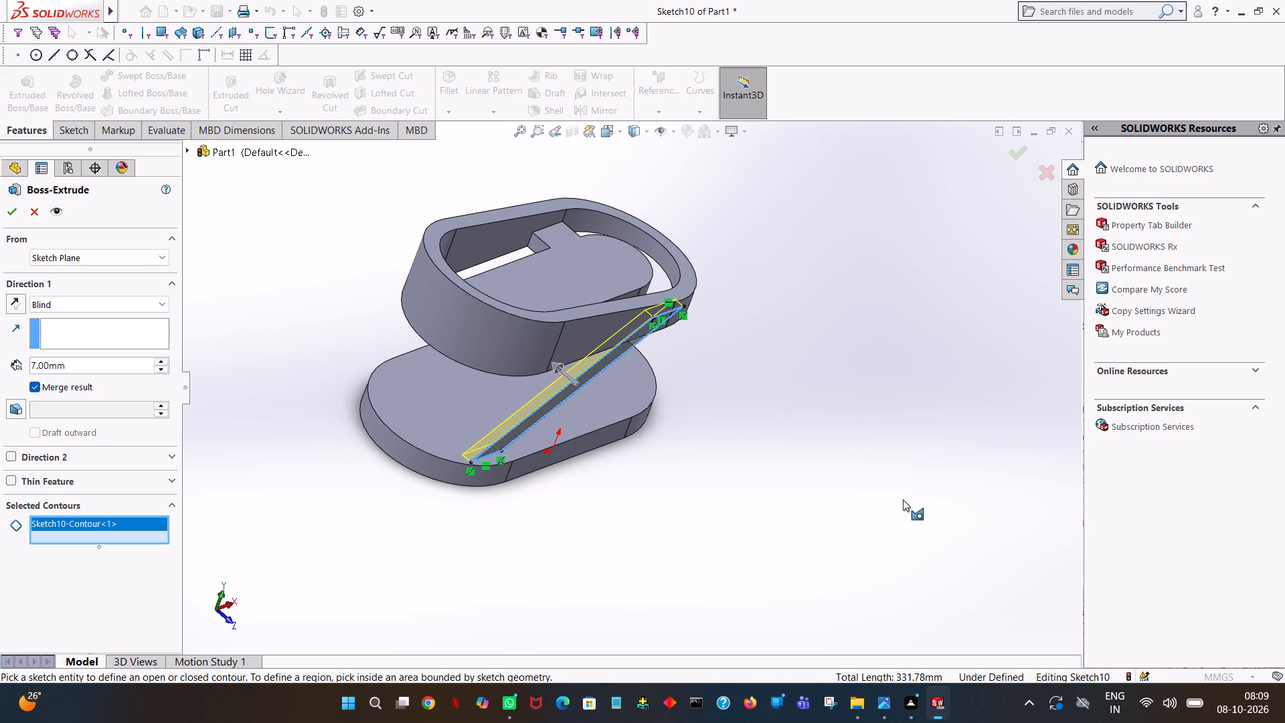
{"action": "left_click", "coordinate": [9, 457]}
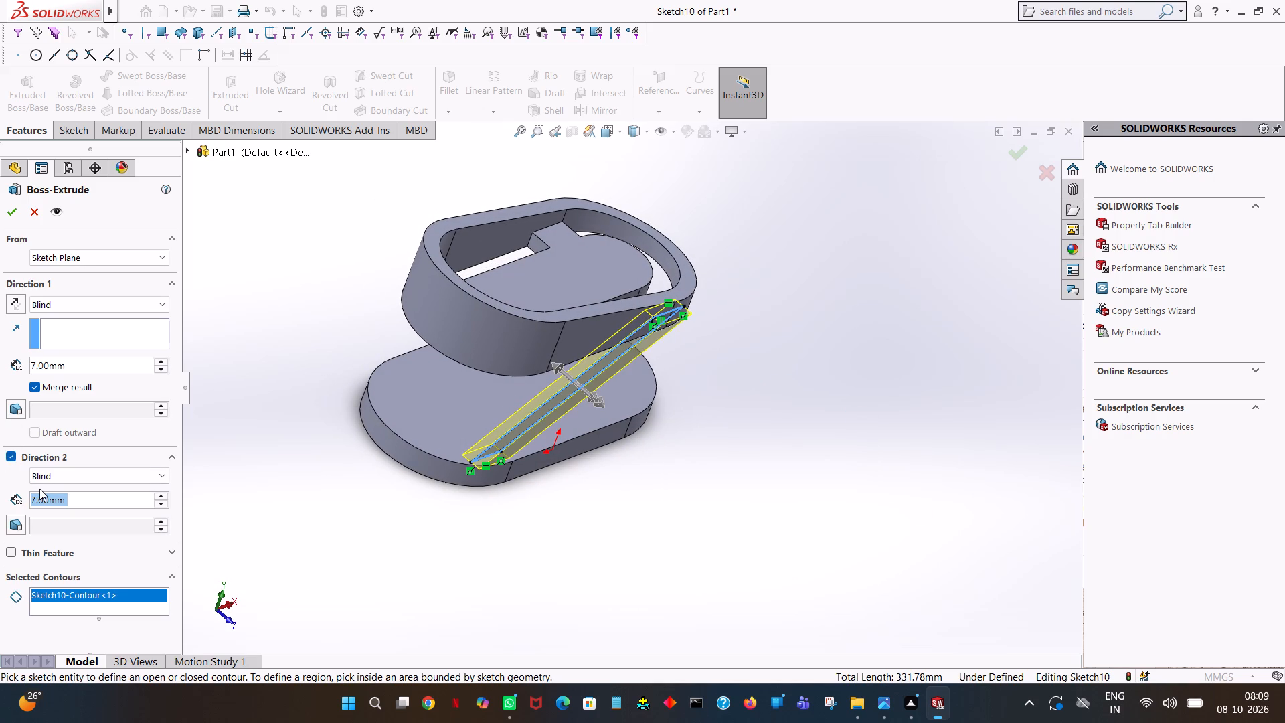
{"action": "key", "text": "3"}
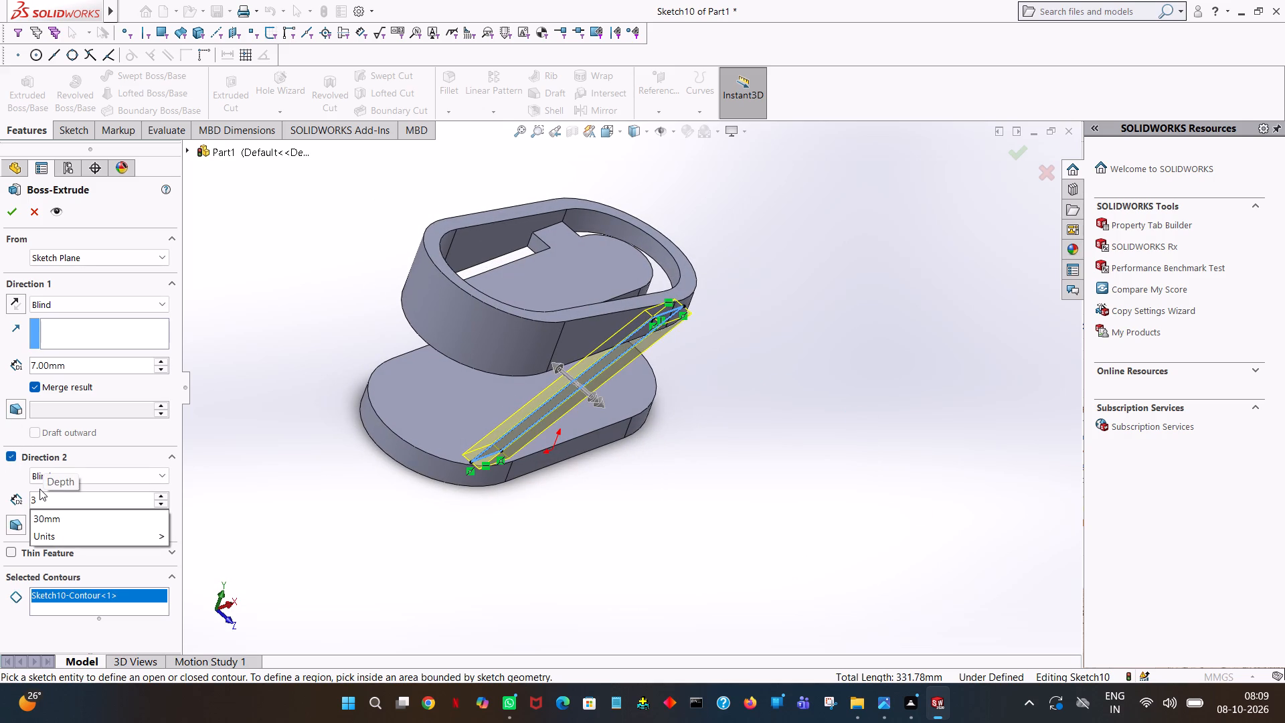
{"action": "left_click", "coordinate": [233, 454]}
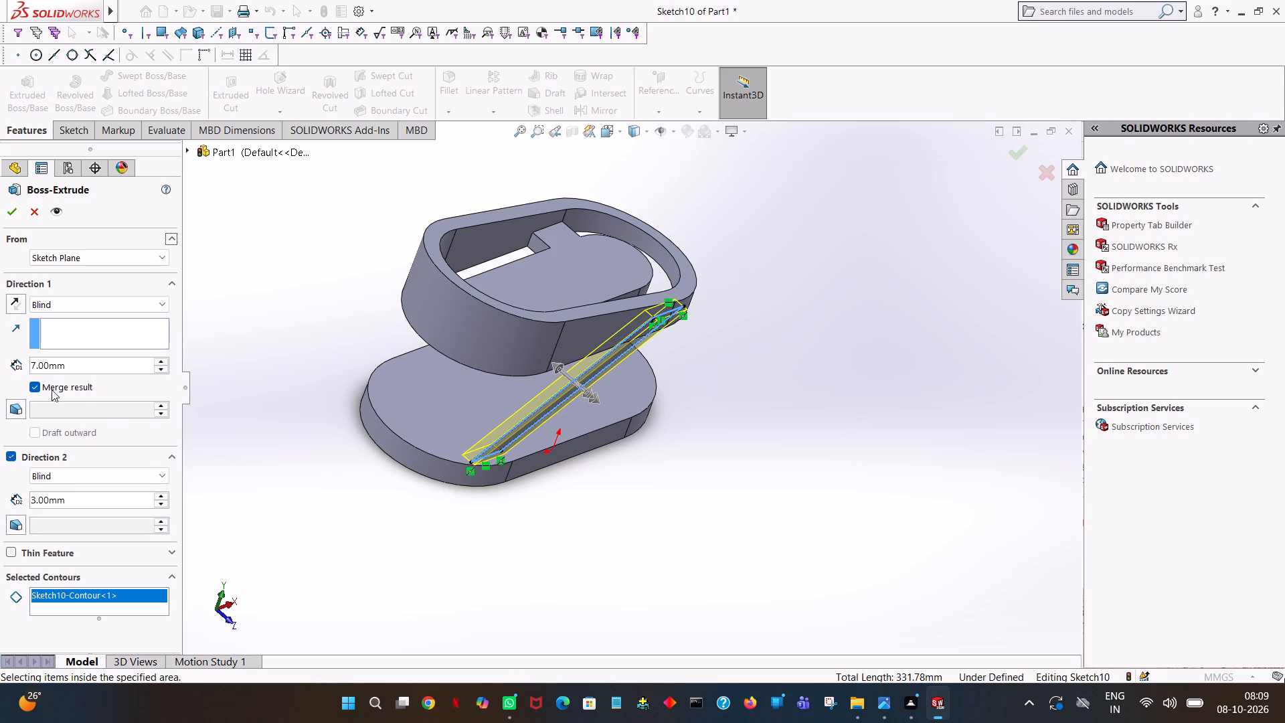
{"action": "middle_click_drag", "start_coordinate": [426, 542], "coordinate": [426, 538]}
{"action": "middle_click_drag", "start_coordinate": [426, 538], "coordinate": [470, 432]}
{"action": "scroll", "coordinate": [512, 410], "scroll_direction": "down", "scroll_amount": 2, "text": "ctrl"}
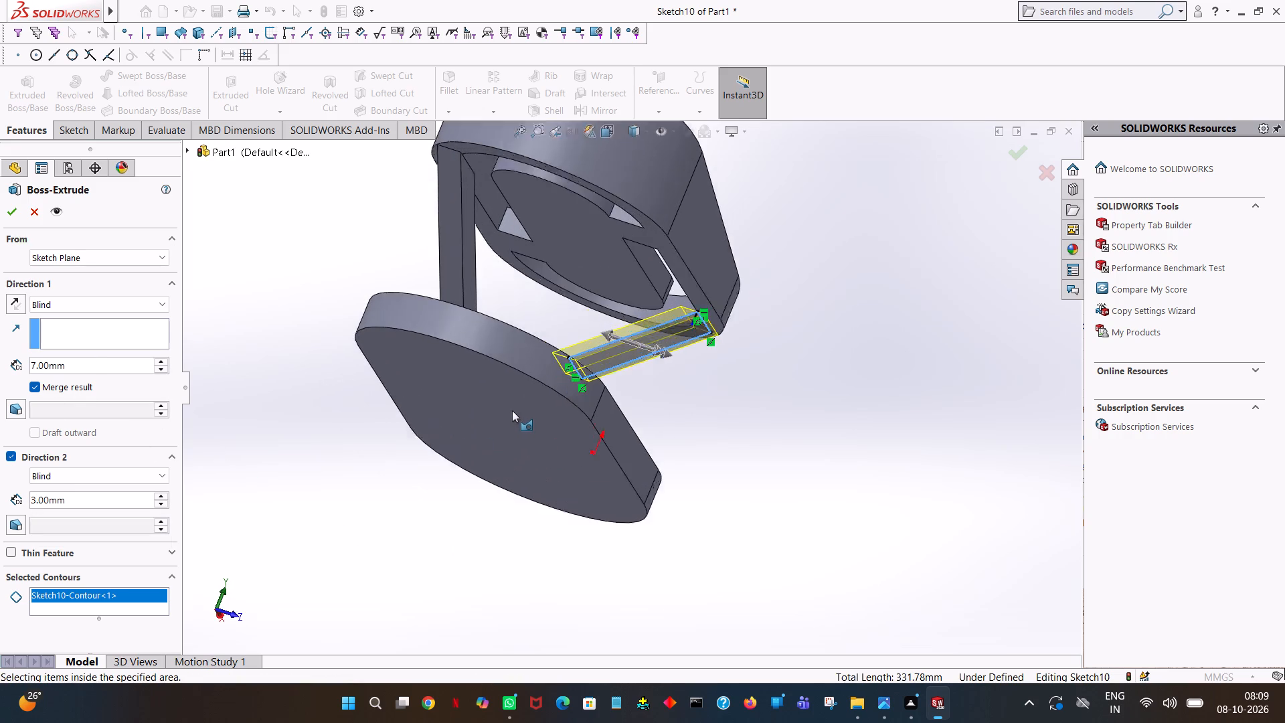
{"action": "scroll", "coordinate": [512, 410], "scroll_direction": "down", "scroll_amount": 4, "text": "ctrl"}
{"action": "middle_click_drag", "start_coordinate": [821, 310], "coordinate": [839, 266]}
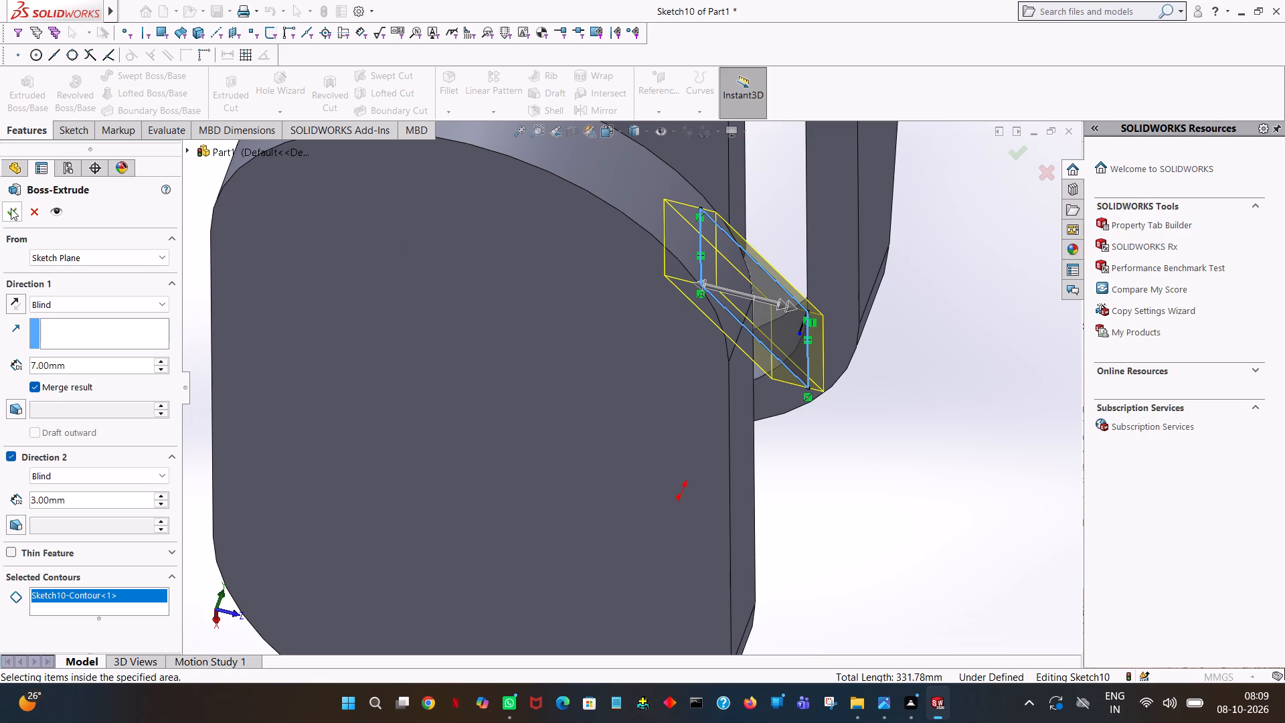
{"action": "left_click", "coordinate": [10, 208]}
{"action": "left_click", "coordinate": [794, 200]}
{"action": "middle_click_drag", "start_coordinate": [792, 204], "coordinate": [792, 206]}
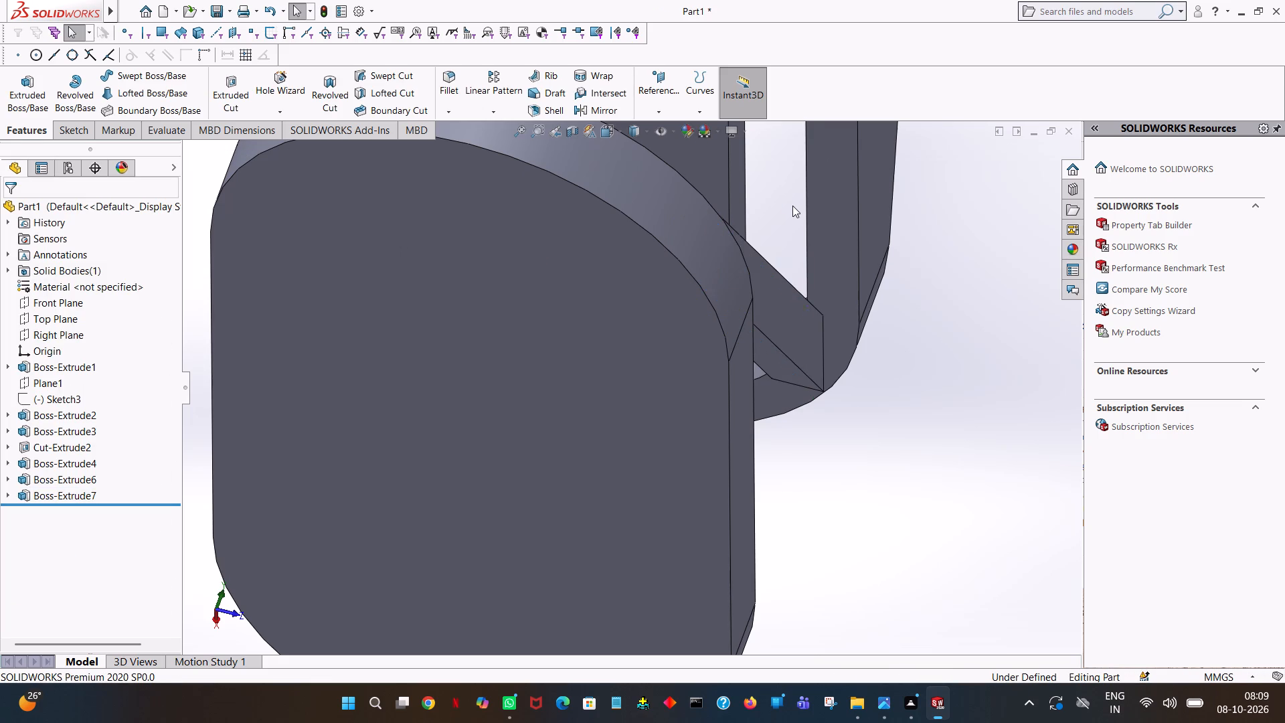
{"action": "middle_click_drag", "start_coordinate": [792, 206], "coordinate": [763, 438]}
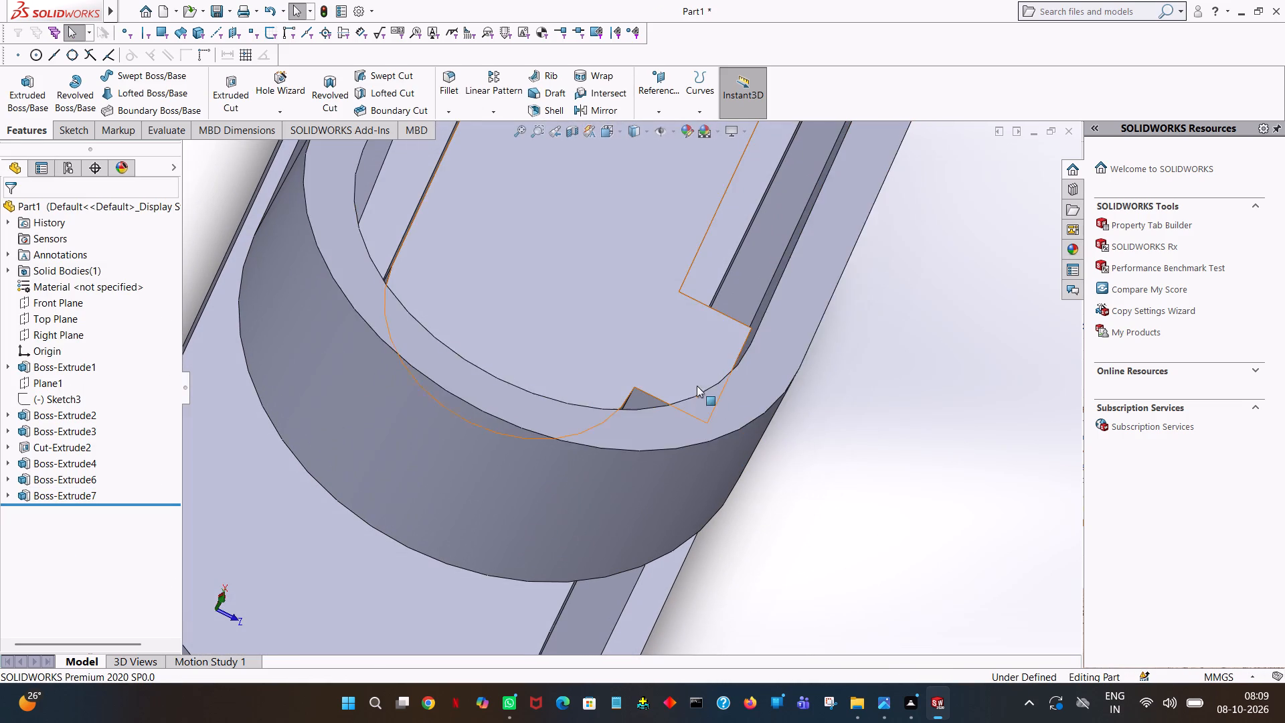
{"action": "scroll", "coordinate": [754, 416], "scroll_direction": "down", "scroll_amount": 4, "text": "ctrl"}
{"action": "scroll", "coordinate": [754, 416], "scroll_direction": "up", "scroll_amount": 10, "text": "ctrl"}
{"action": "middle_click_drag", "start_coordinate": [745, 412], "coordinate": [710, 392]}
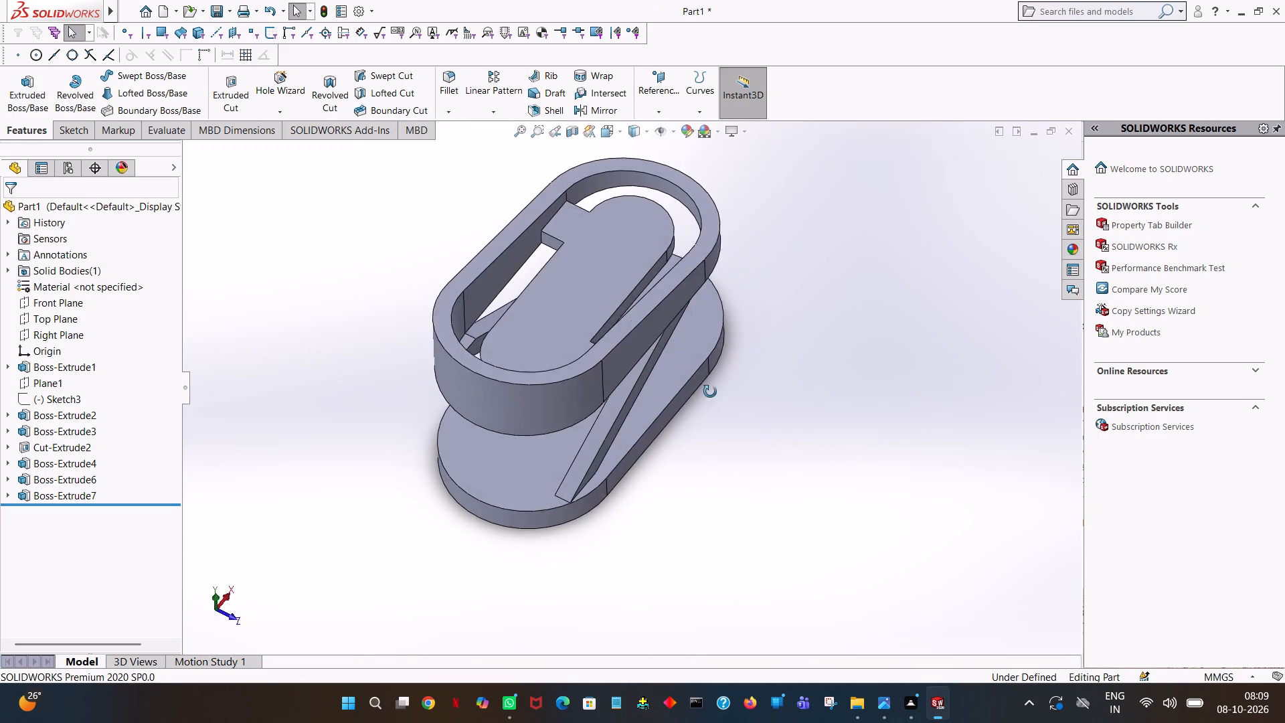
Start an extruded-cut sketch on the base plate's top face and draw a 15 mm radius circle centred 50 mm from the origin at the negative-X end.
{"action": "middle_click_drag", "start_coordinate": [710, 392], "coordinate": [721, 321]}
{"action": "left_click", "coordinate": [231, 94]}
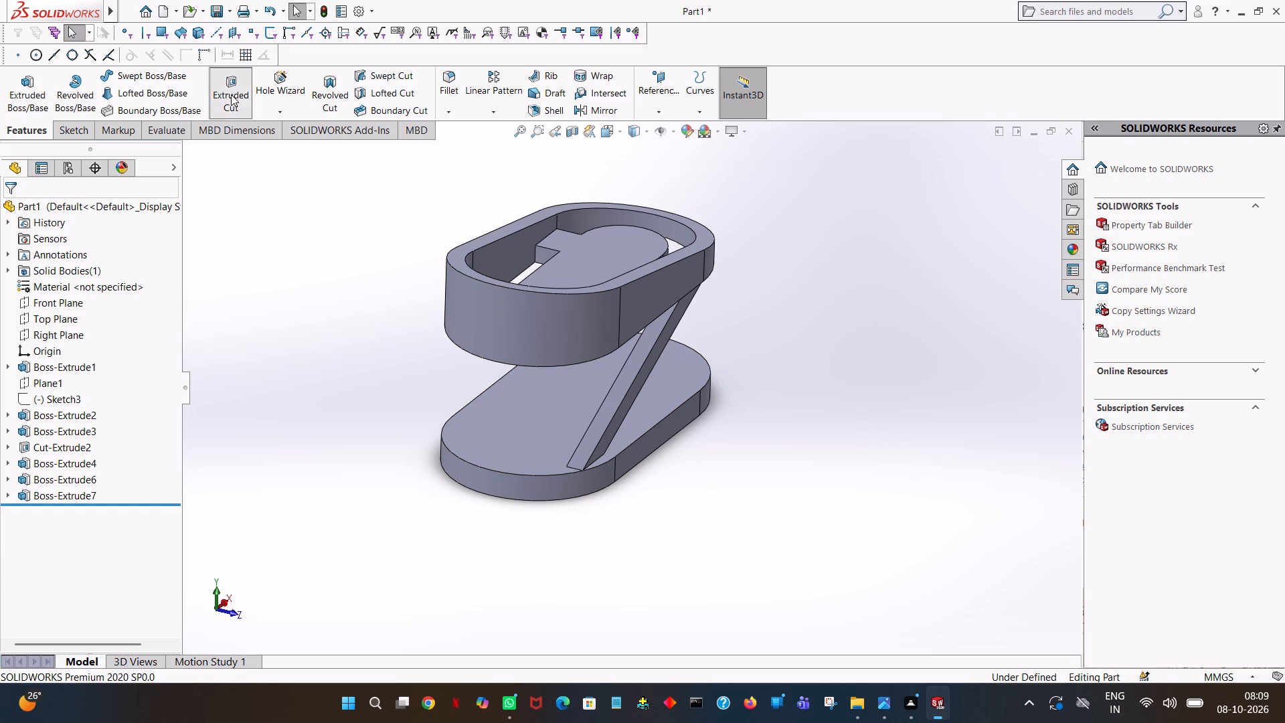
{"action": "left_click", "coordinate": [515, 420]}
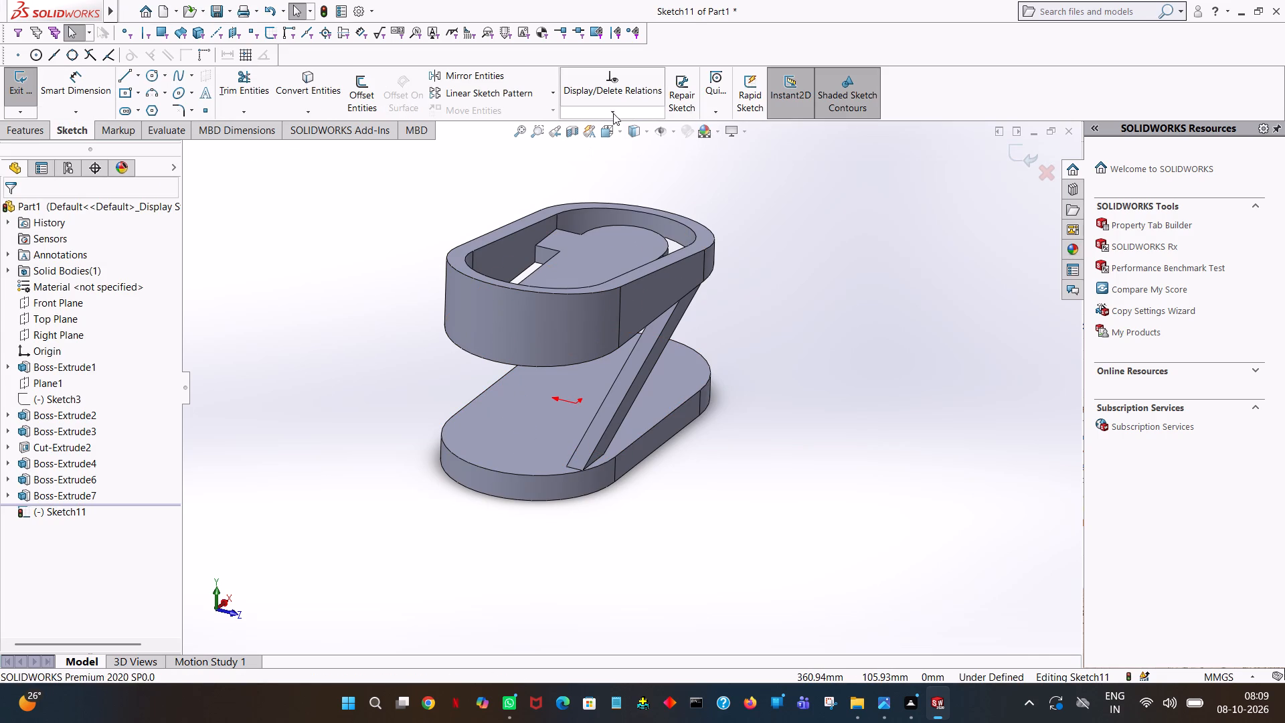
{"action": "left_click", "coordinate": [619, 131]}
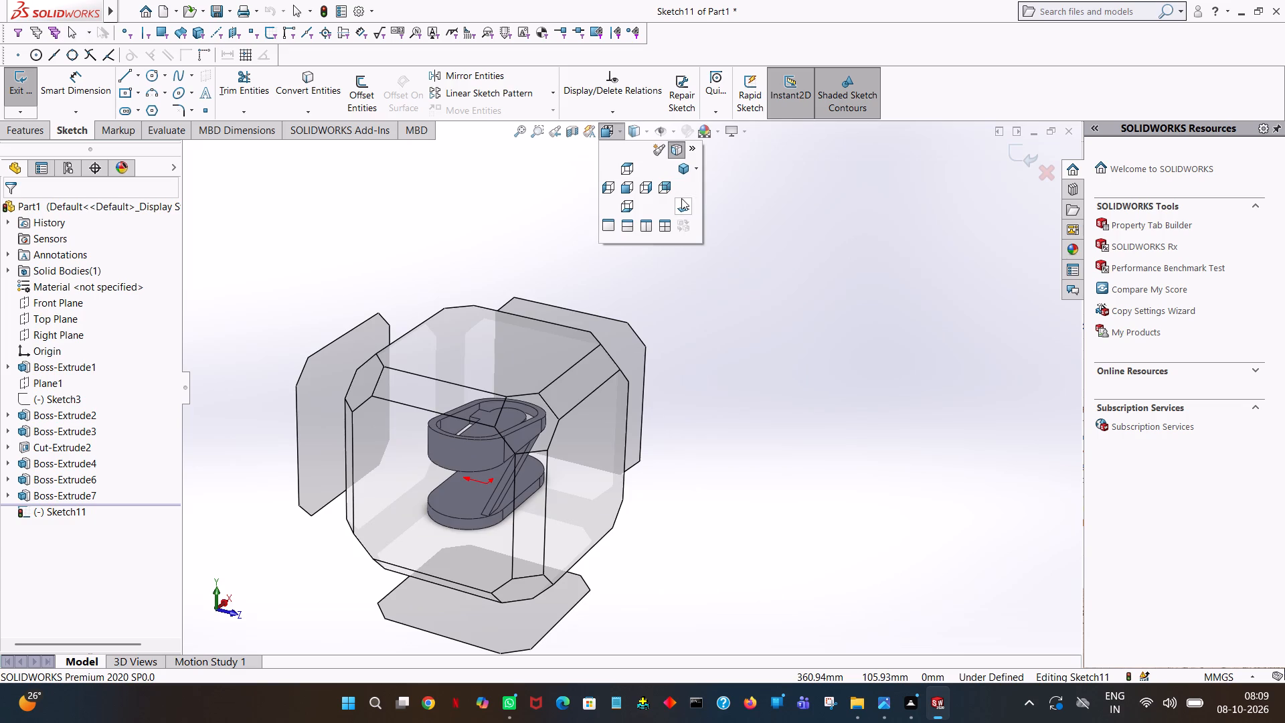
{"action": "left_click", "coordinate": [681, 208]}
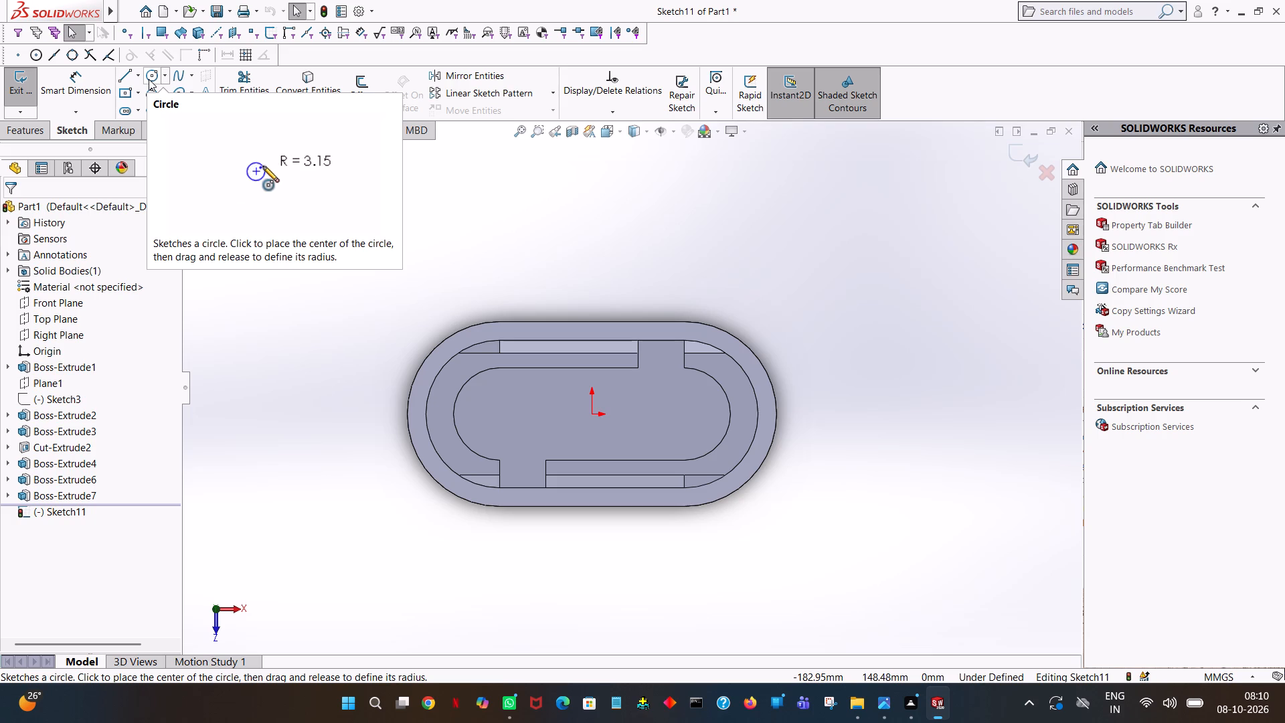
{"action": "left_click", "coordinate": [149, 79]}
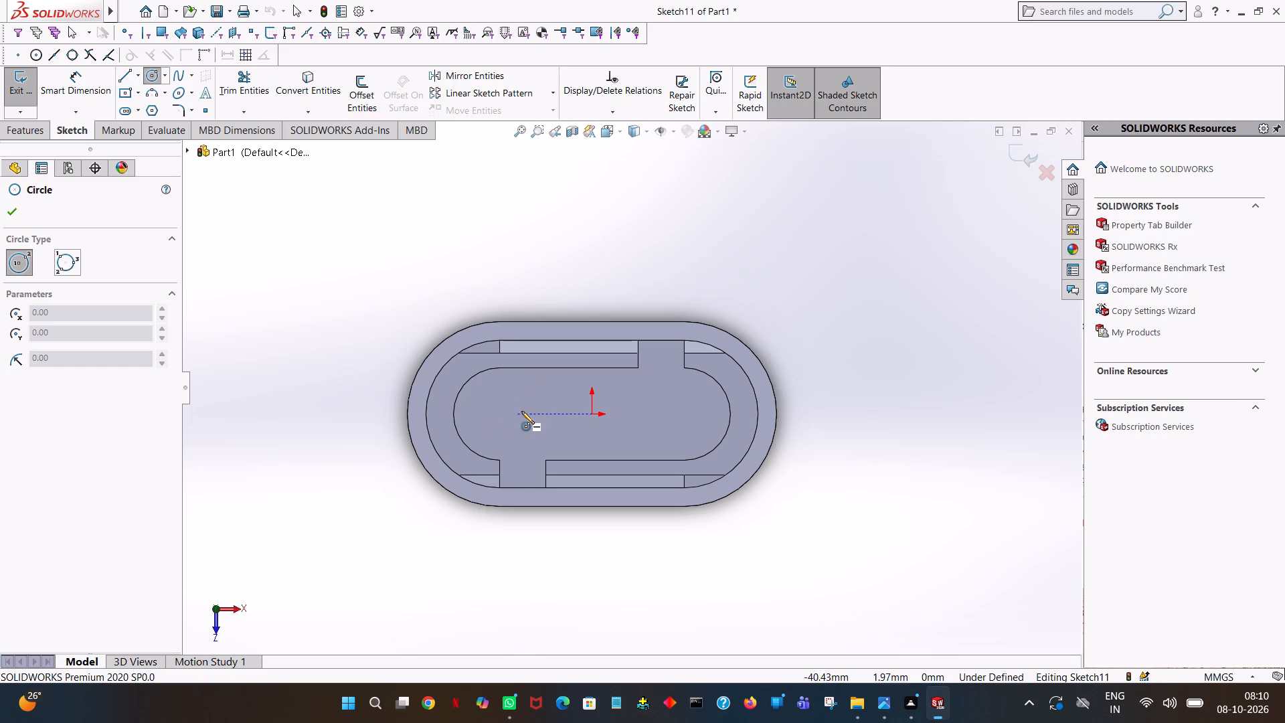
{"action": "left_click", "coordinate": [497, 412]}
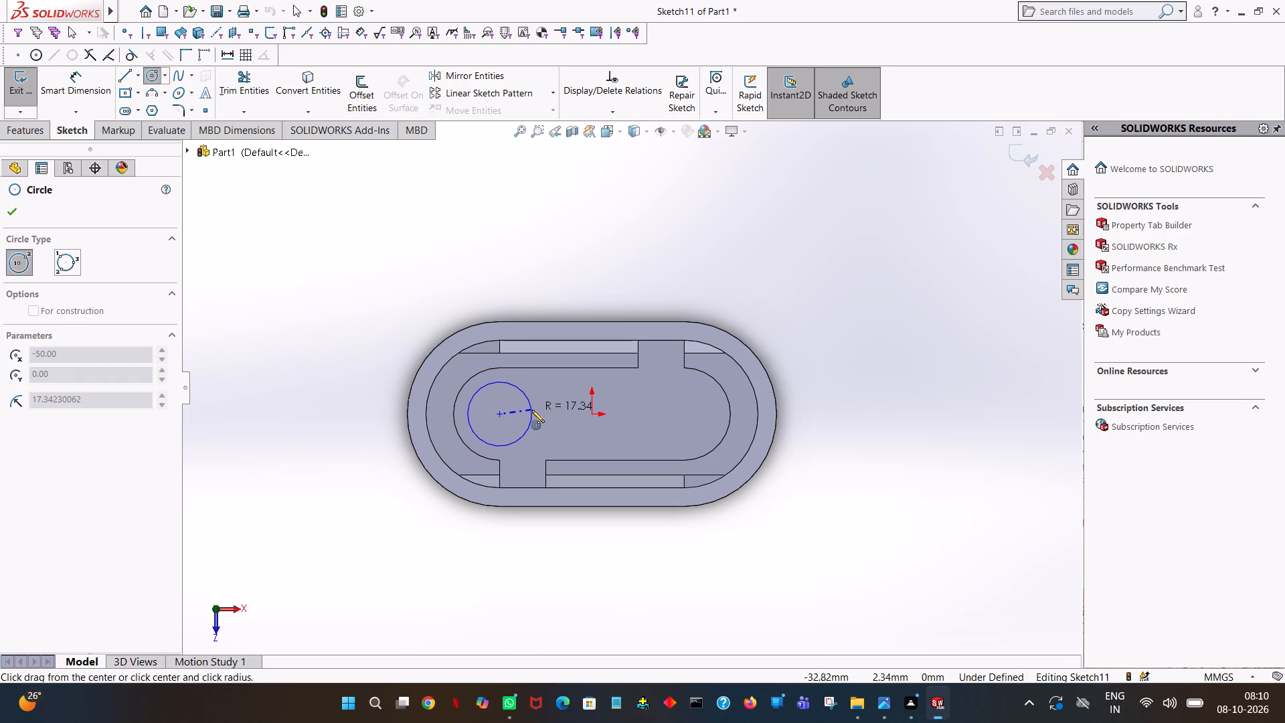
{"action": "left_click", "coordinate": [531, 410]}
{"action": "type", "text": "15"}
{"action": "key", "text": "Return"}
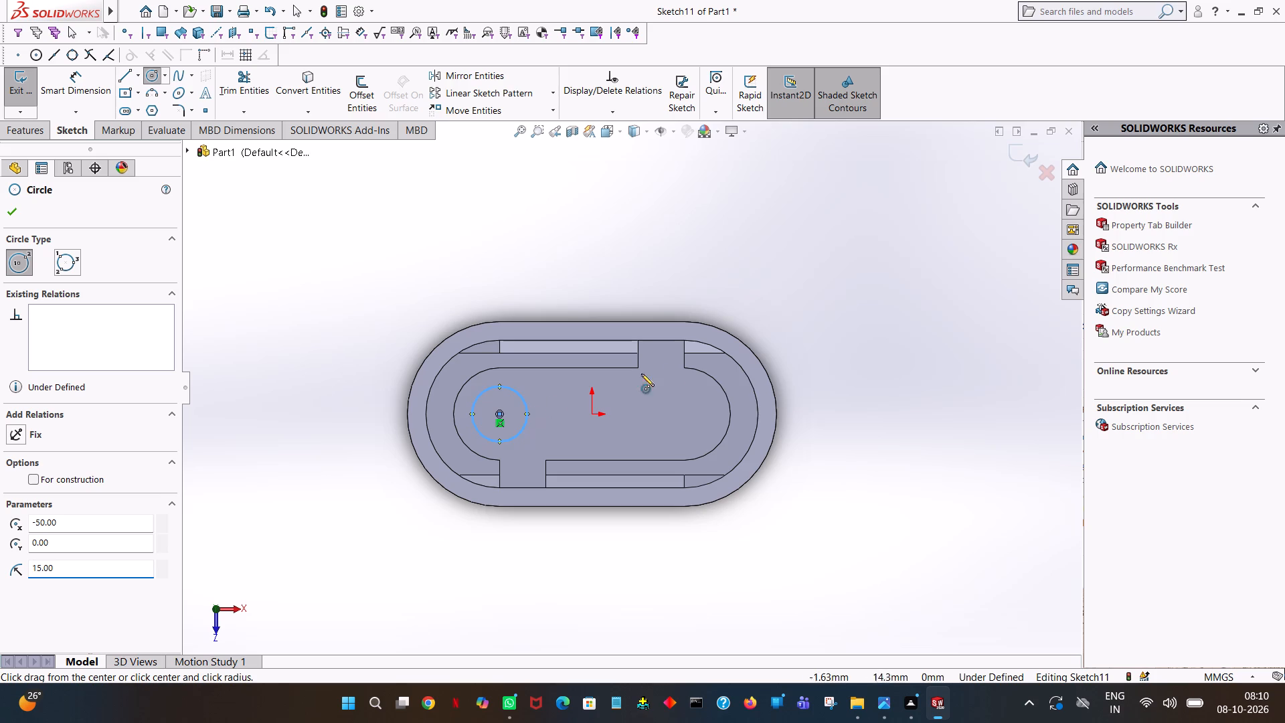
Sketch a second 15 mm radius circle at the arc centre of the opposite end, 50 mm from the origin along positive X.
{"action": "left_click", "coordinate": [681, 414]}
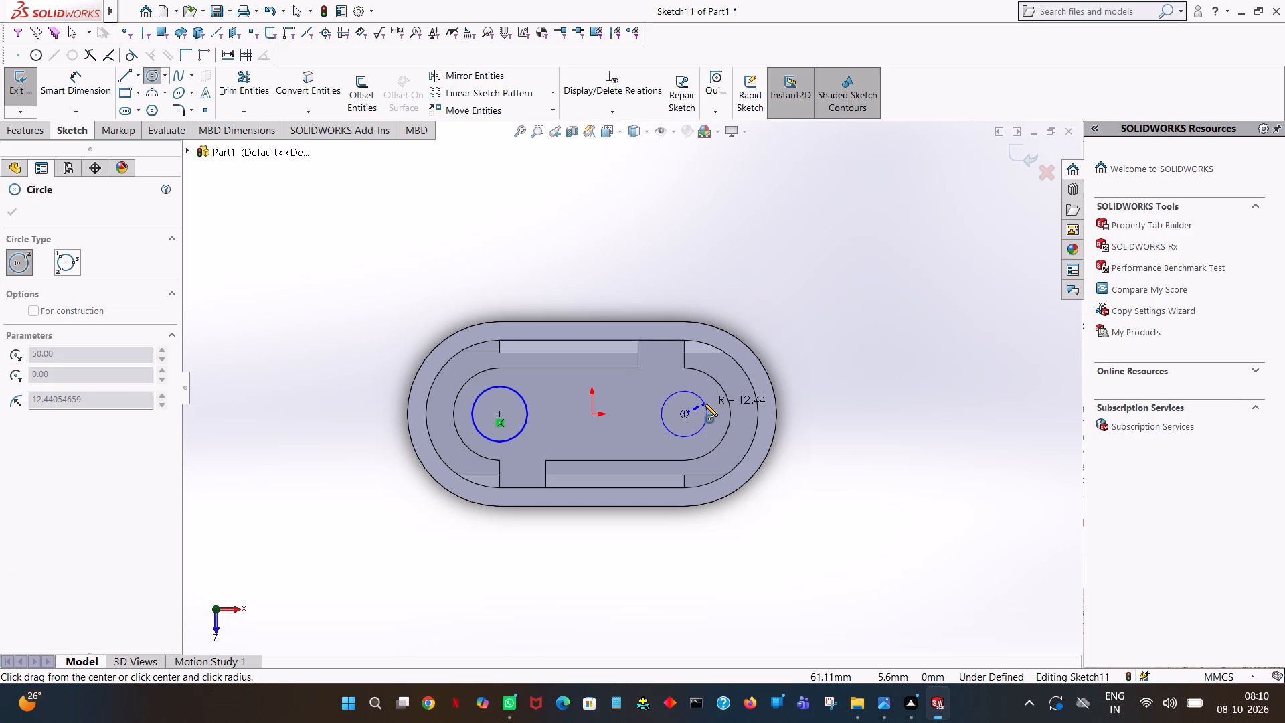
{"action": "left_click", "coordinate": [705, 404]}
{"action": "key", "text": "1"}
{"action": "key", "text": "5"}
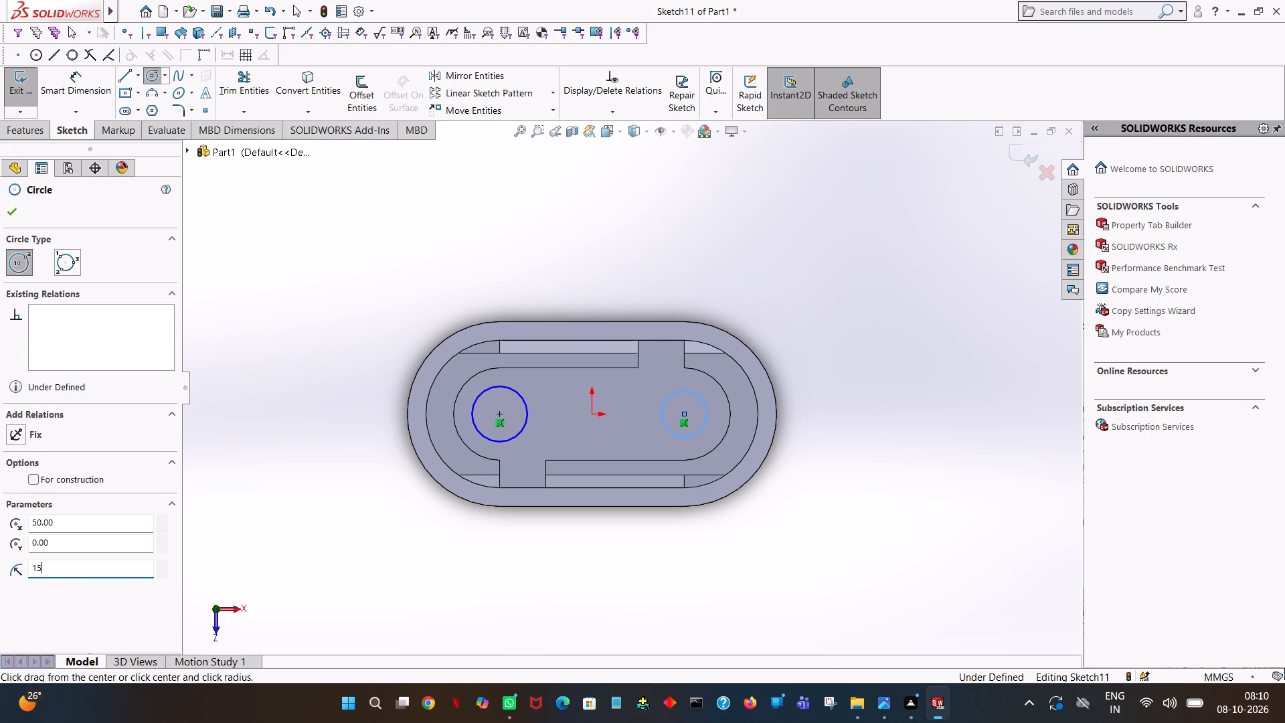
{"action": "key", "text": "Return"}
{"action": "right_click", "coordinate": [705, 404]}
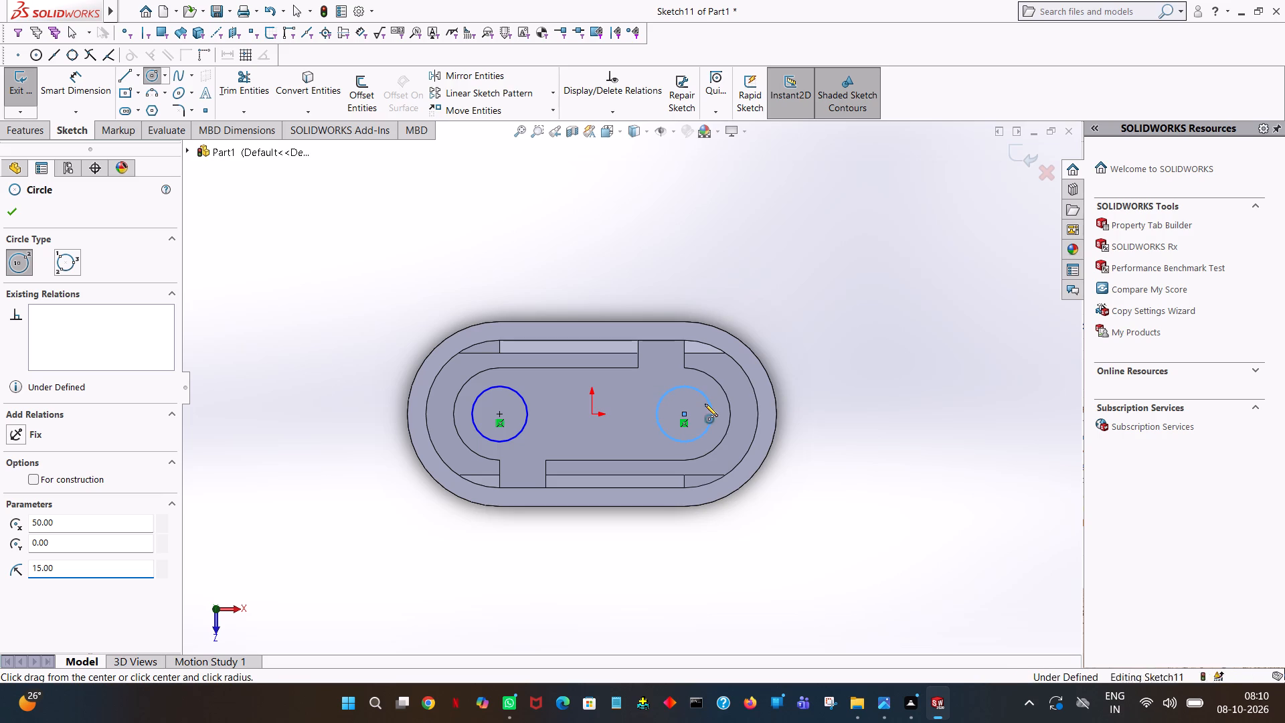
{"action": "left_click", "coordinate": [742, 411]}
{"action": "left_click", "coordinate": [804, 280]}
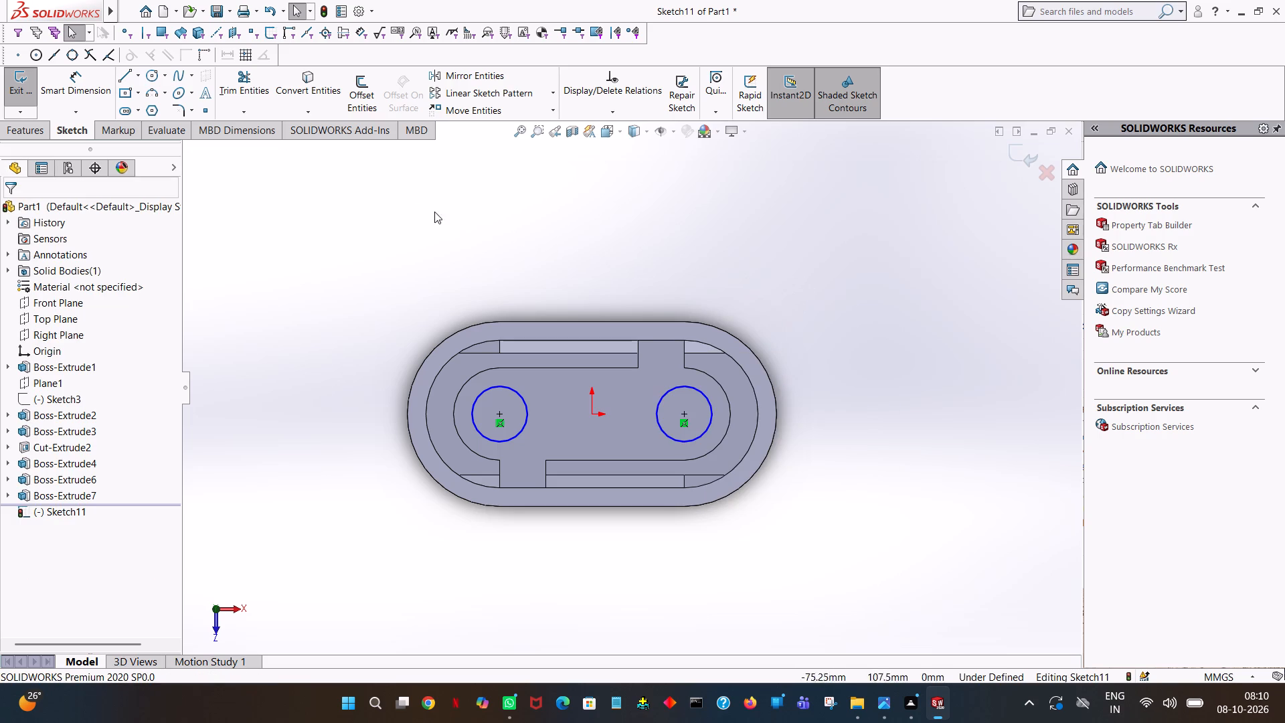
Cut-extrude both circles with a Mid Plane end condition and a depth of 267 mm, through the base plate and the upper flange.
{"action": "left_click", "coordinate": [19, 129]}
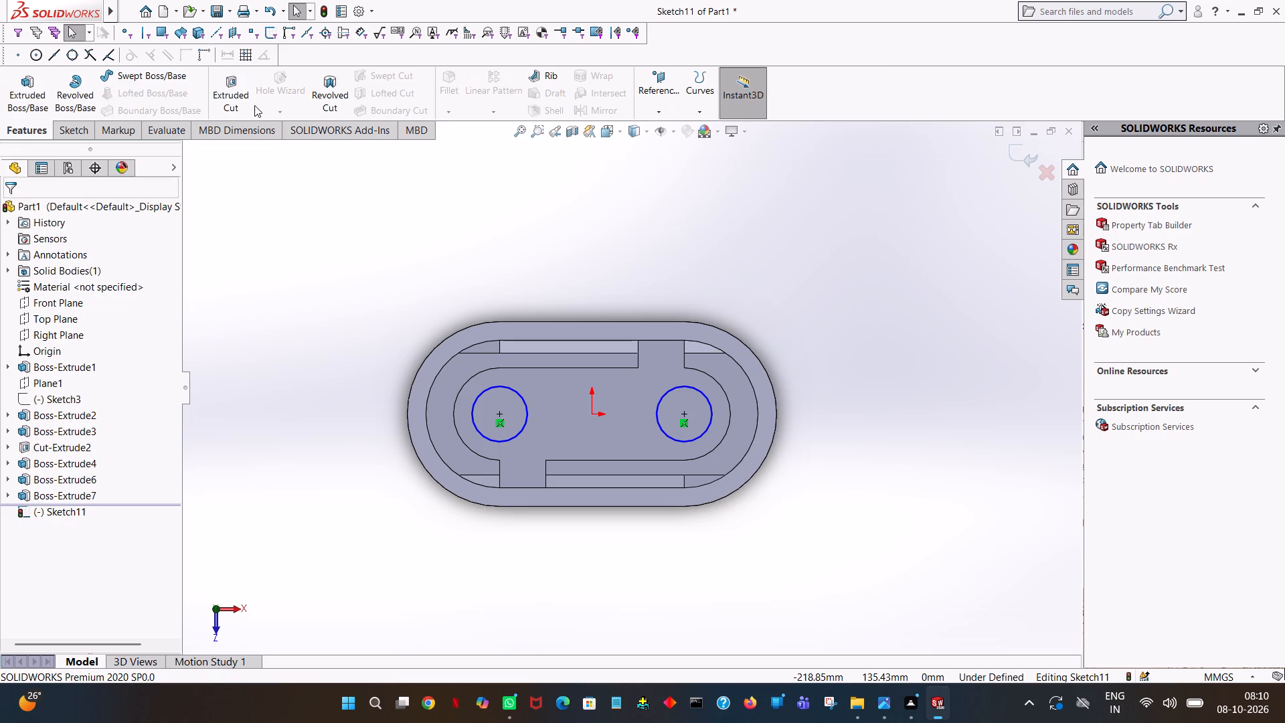
{"action": "left_click", "coordinate": [234, 103]}
{"action": "middle_click_drag", "start_coordinate": [505, 447], "coordinate": [501, 334]}
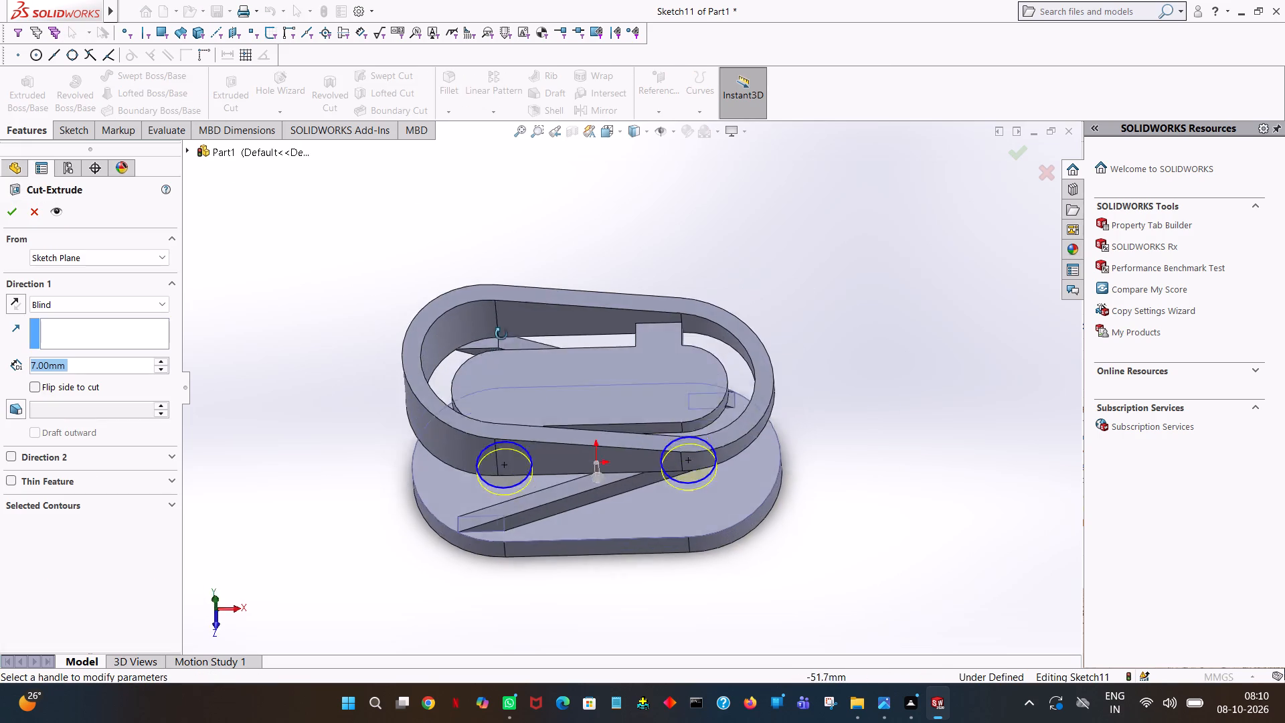
{"action": "middle_click_drag", "start_coordinate": [501, 334], "coordinate": [546, 193]}
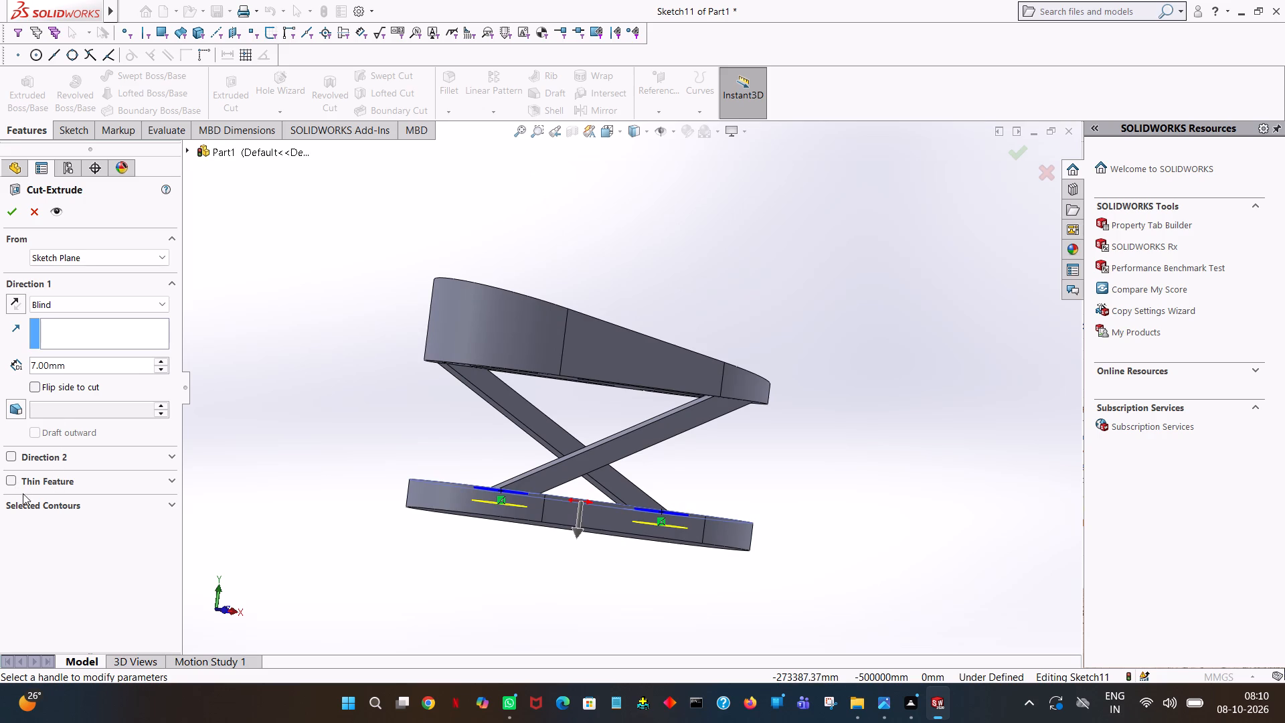
{"action": "left_click", "coordinate": [62, 306]}
{"action": "left_click", "coordinate": [56, 408]}
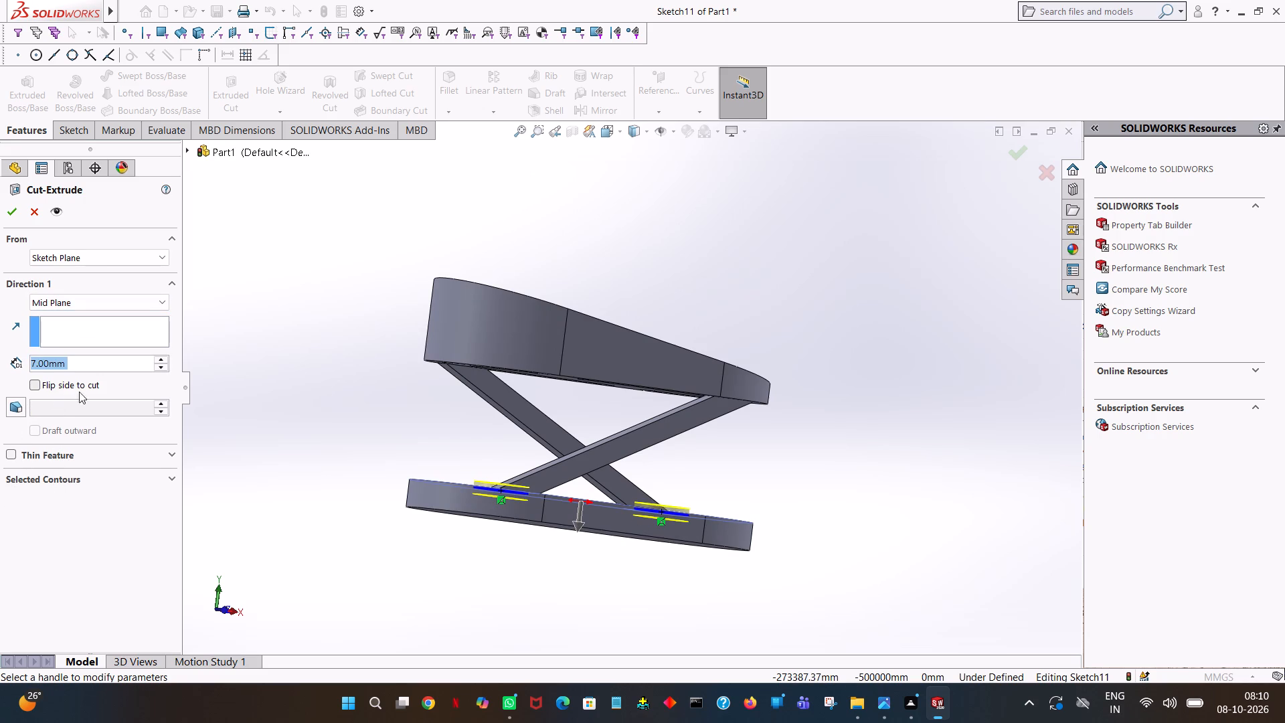
{"action": "left_click", "coordinate": [159, 358]}
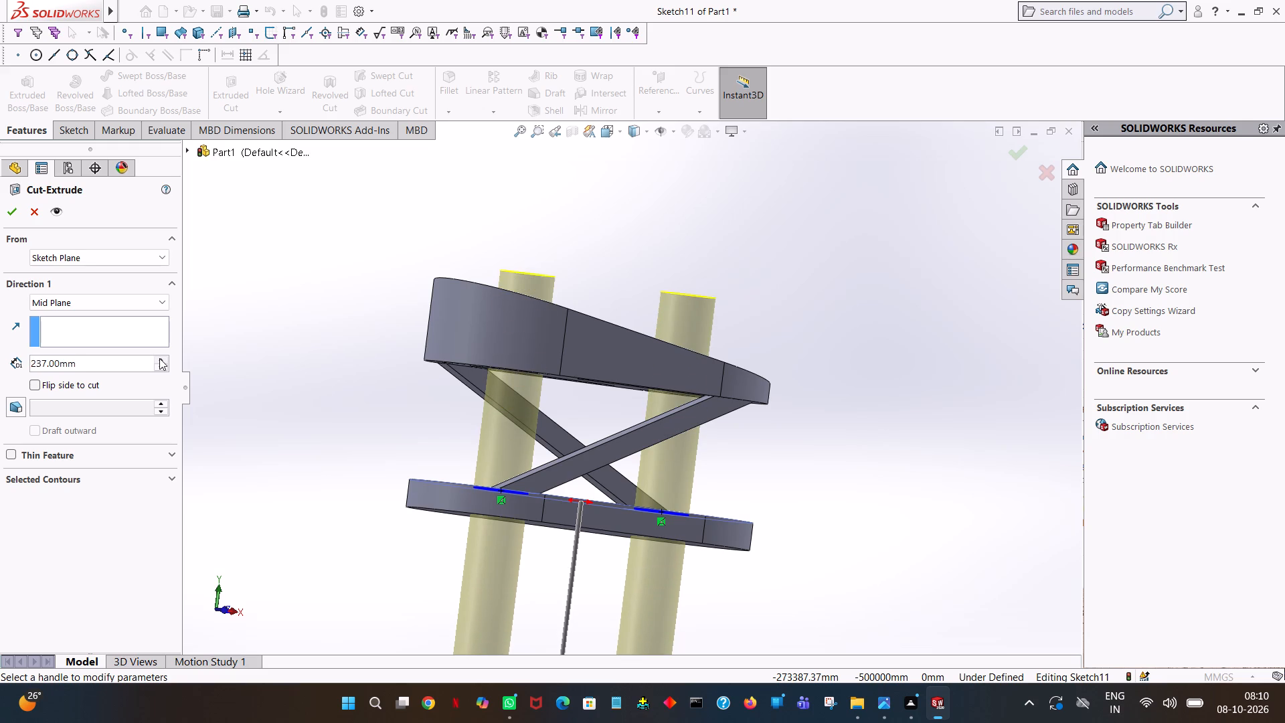
{"action": "left_click", "coordinate": [11, 211]}
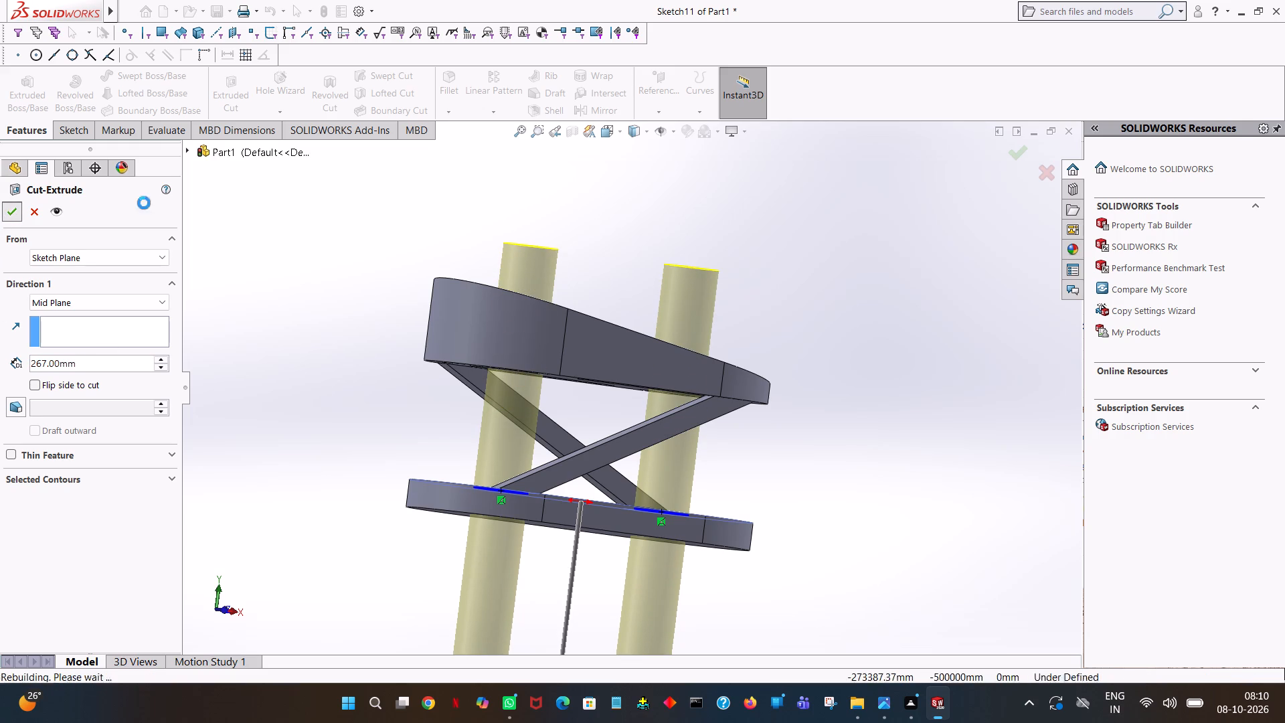
{"action": "left_click", "coordinate": [424, 234]}
Apply a light cyan colour from the standard swatches to the whole part.
{"action": "middle_click_drag", "start_coordinate": [424, 234], "coordinate": [370, 455]}
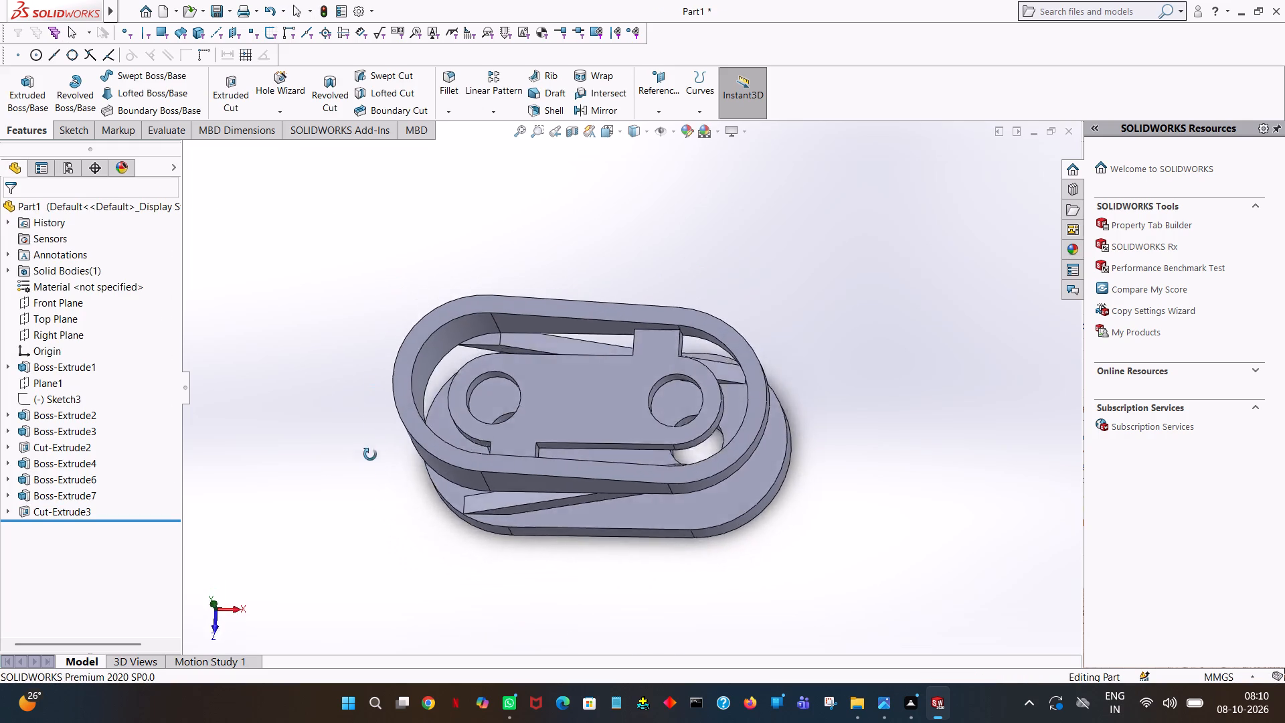
{"action": "middle_click_drag", "start_coordinate": [370, 455], "coordinate": [426, 323]}
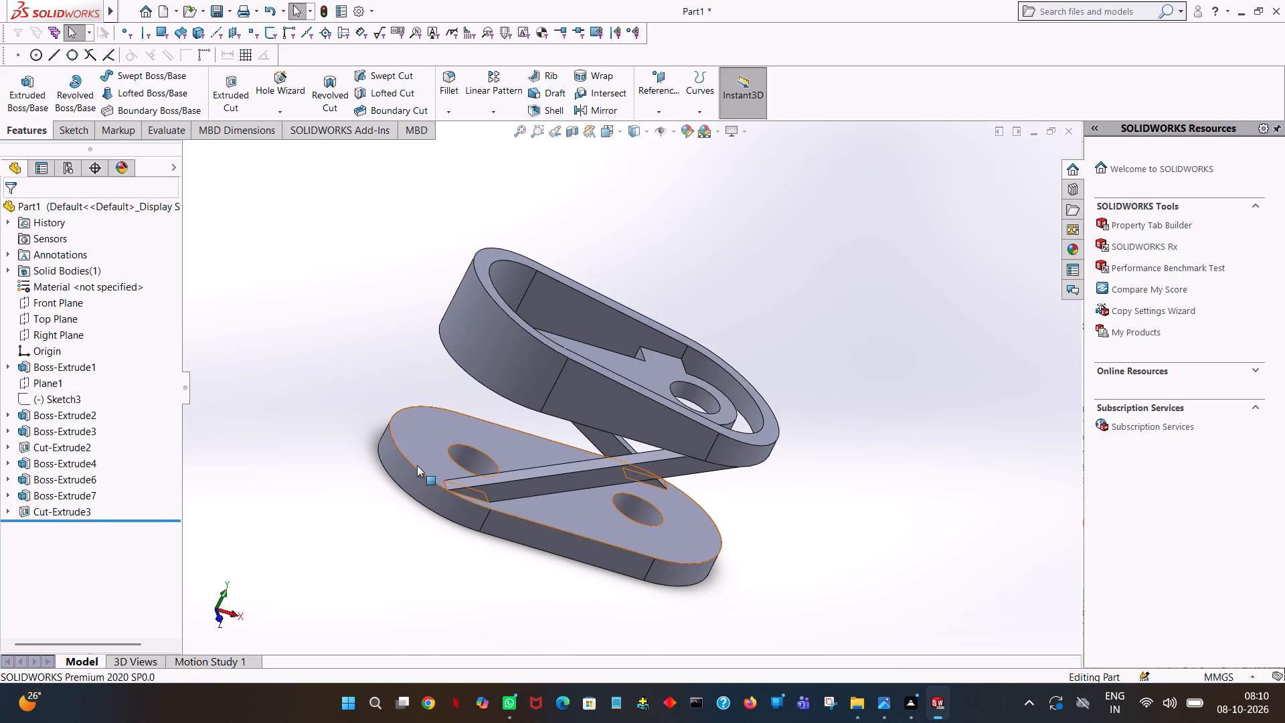
{"action": "right_click", "coordinate": [417, 465]}
{"action": "left_click", "coordinate": [529, 368]}
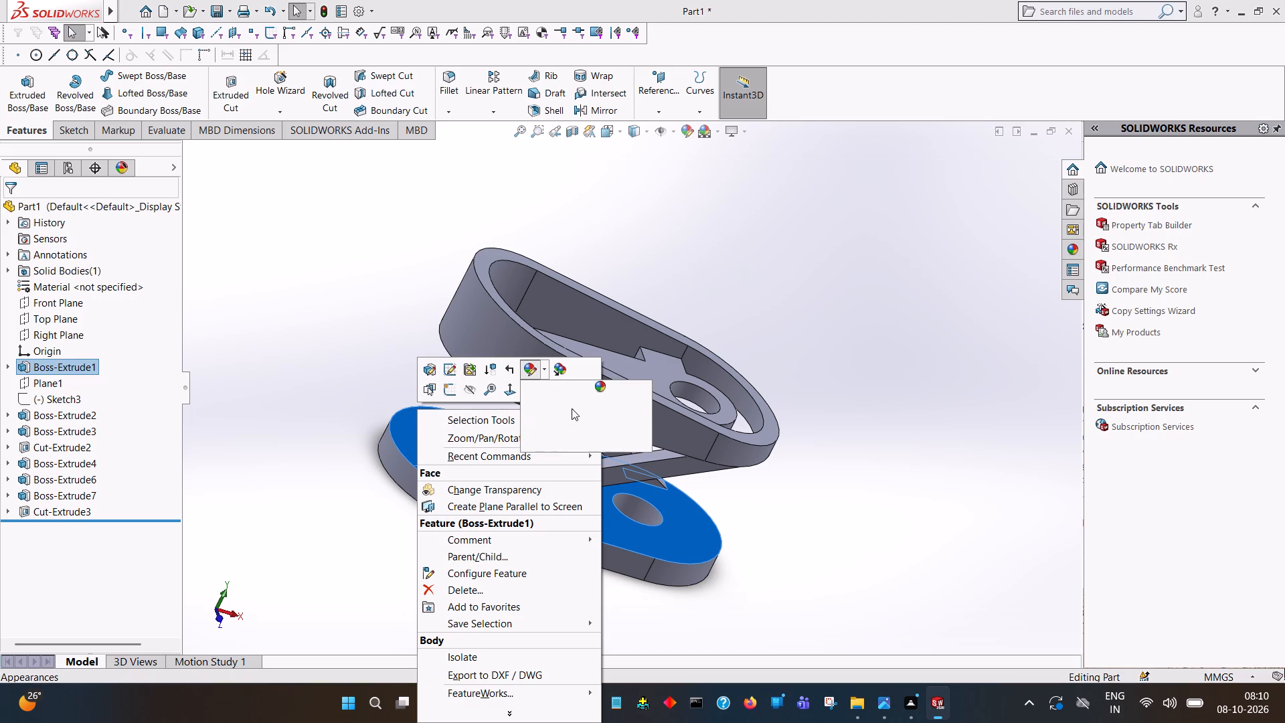
{"action": "left_click", "coordinate": [568, 440]}
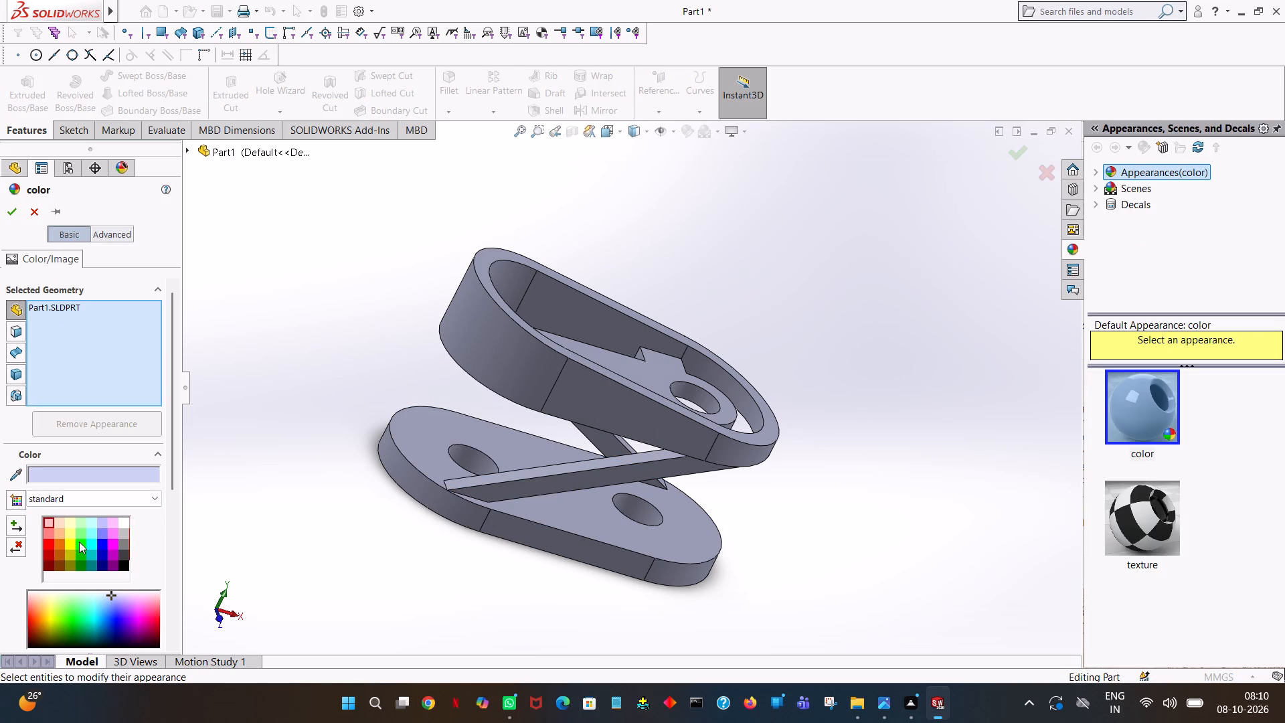
{"action": "left_click", "coordinate": [80, 542]}
{"action": "left_click", "coordinate": [88, 529]}
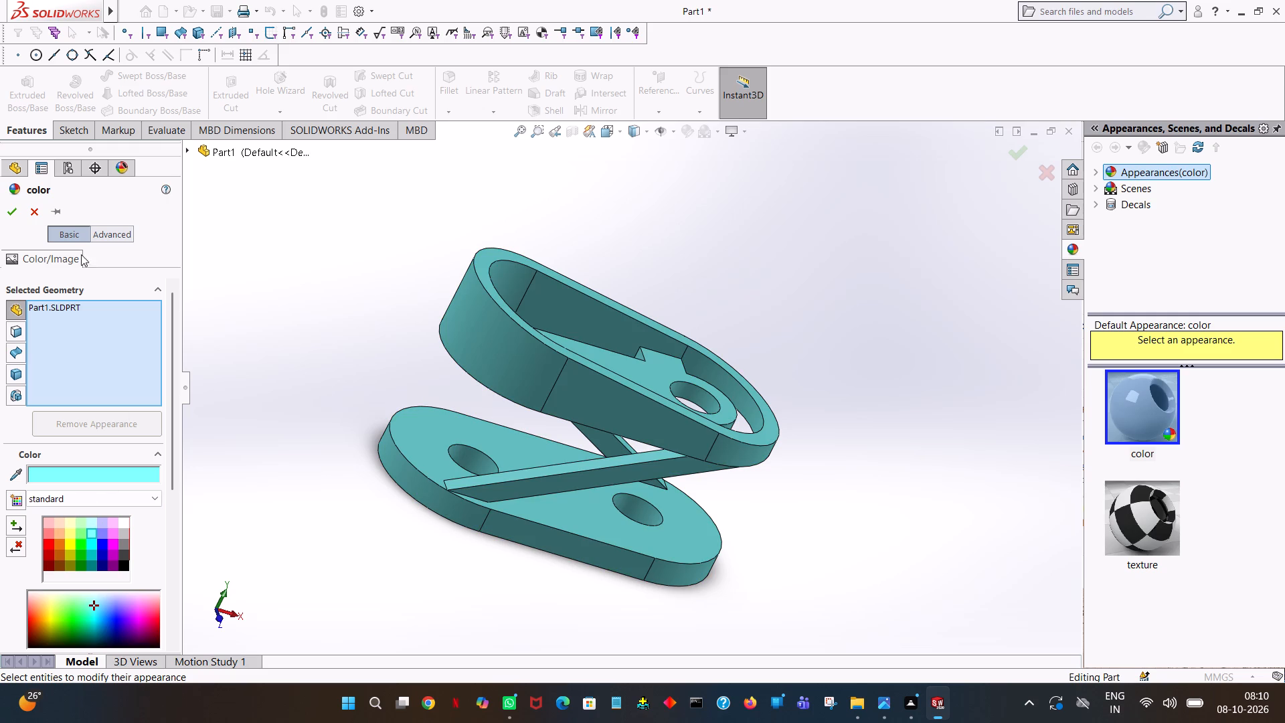
{"action": "left_click", "coordinate": [7, 204]}
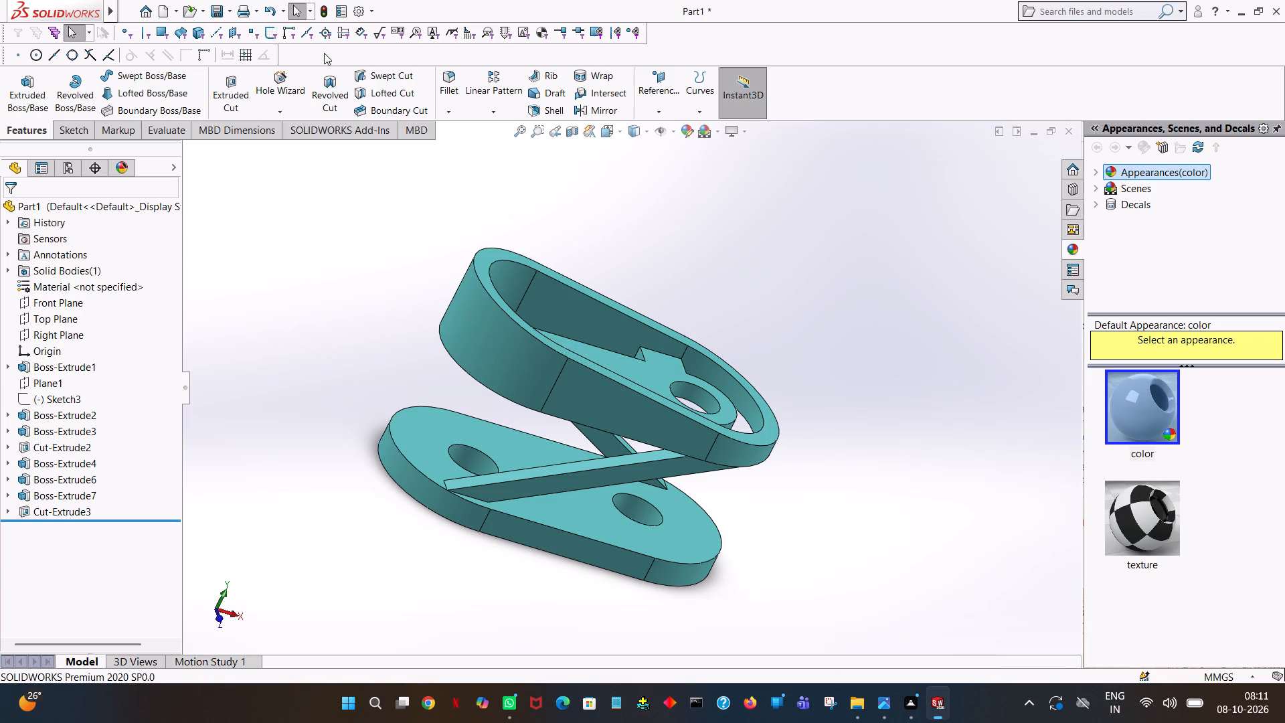
Save the part as "scissor bracket" in the fuji new design folder.
{"action": "left_click", "coordinate": [217, 13]}
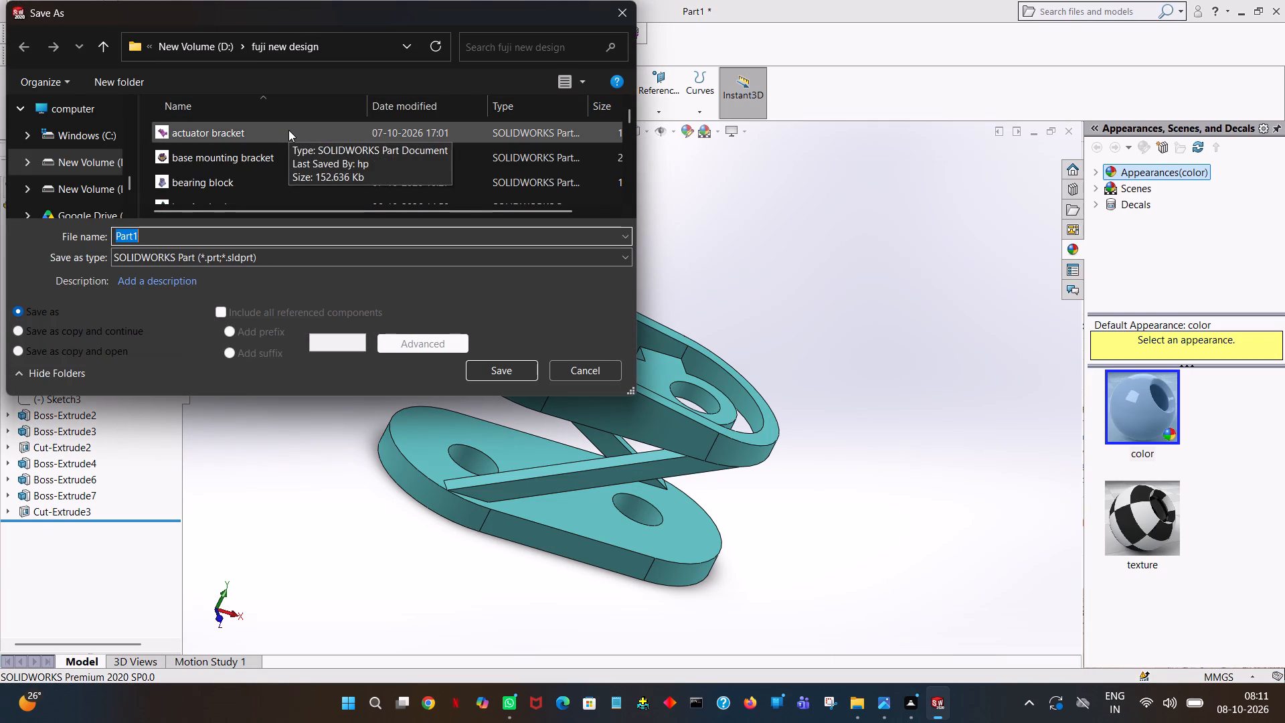
{"action": "key", "text": "s"}
{"action": "type", "text": "cissor"}
{"action": "key", "text": "space"}
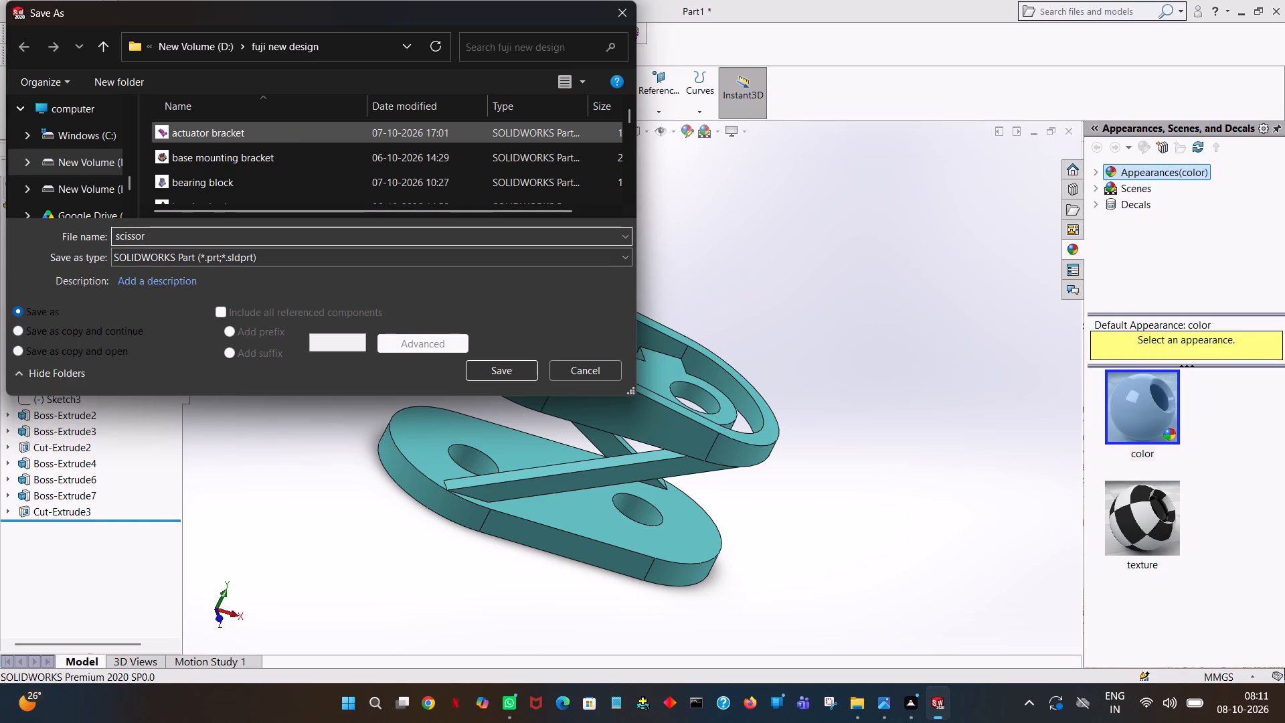
{"action": "type", "text": "bracket"}
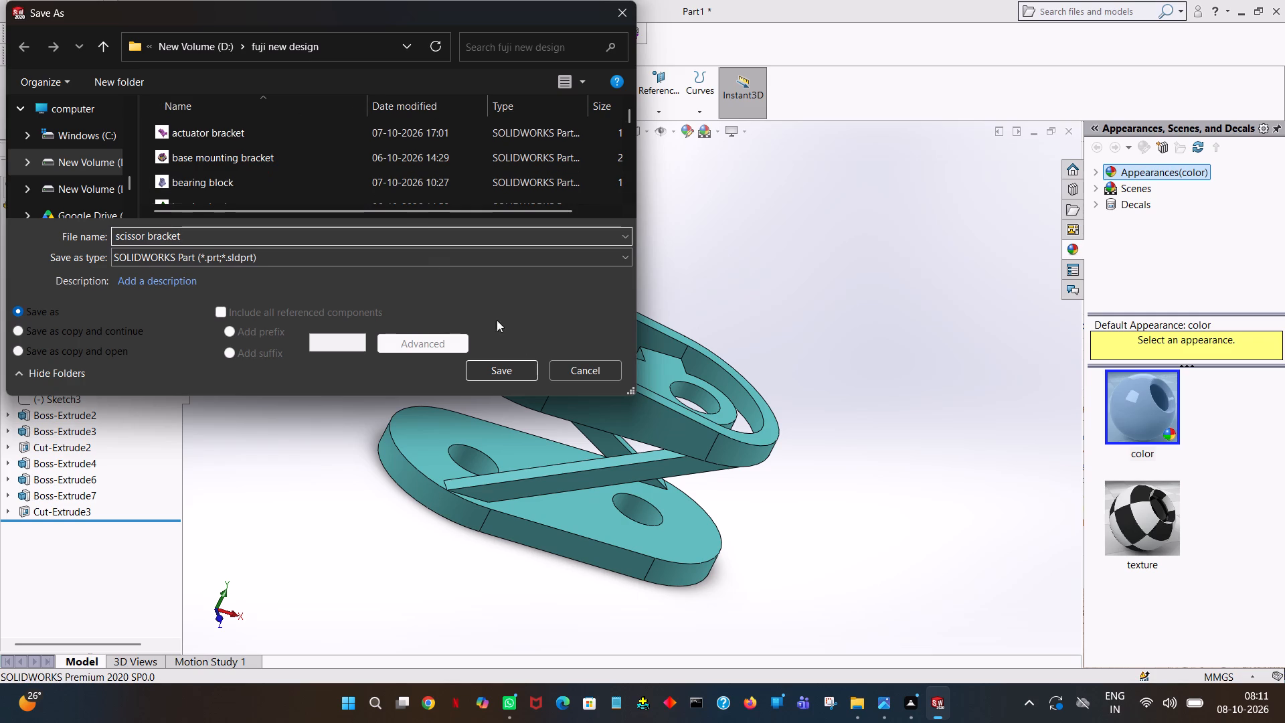
{"action": "left_click", "coordinate": [513, 370]}
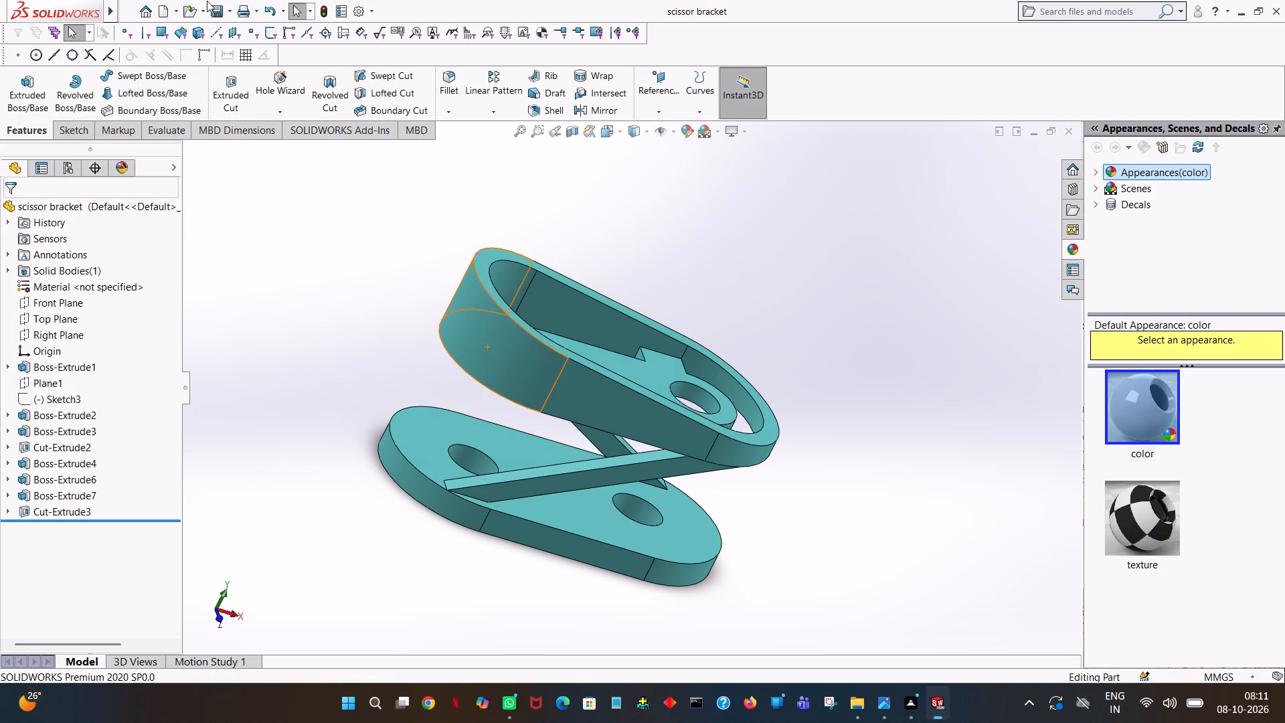
Save a PDF copy of the scissor bracket in the fuji new pdf folder on drive D.
{"action": "left_click", "coordinate": [231, 11]}
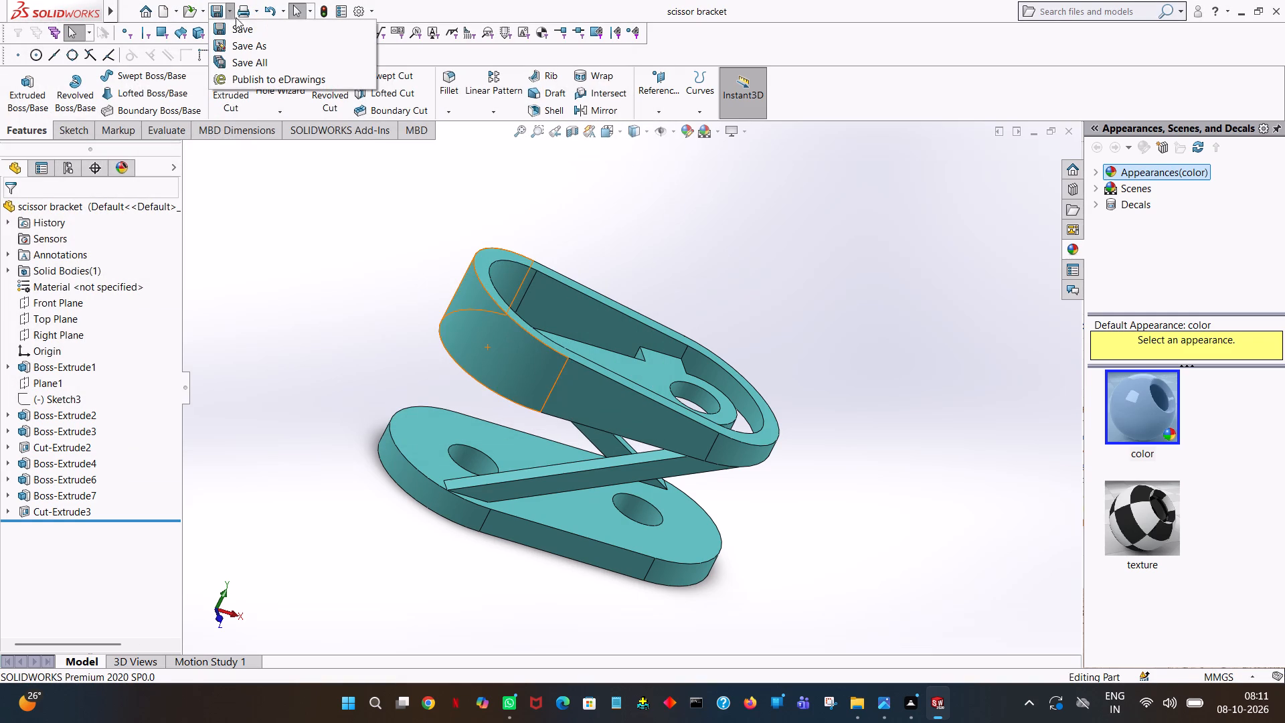
{"action": "left_click", "coordinate": [252, 51]}
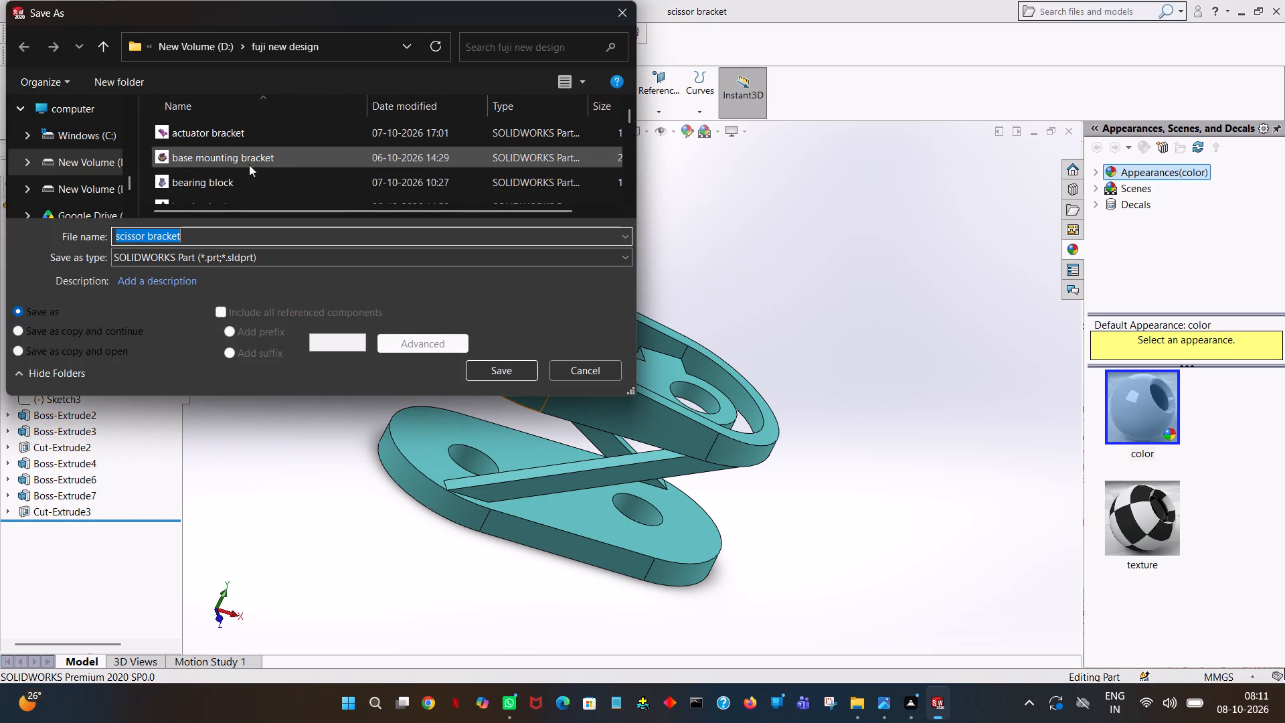
{"action": "left_click", "coordinate": [103, 53]}
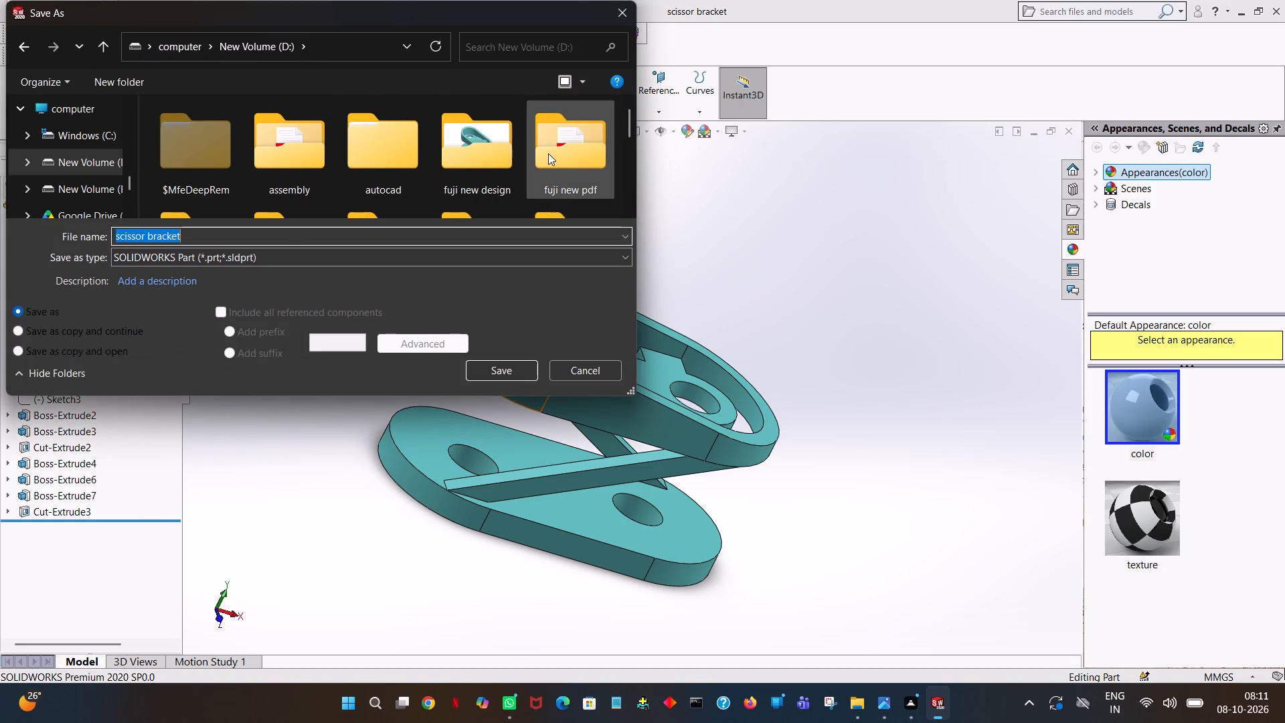
{"action": "double_click", "coordinate": [549, 153]}
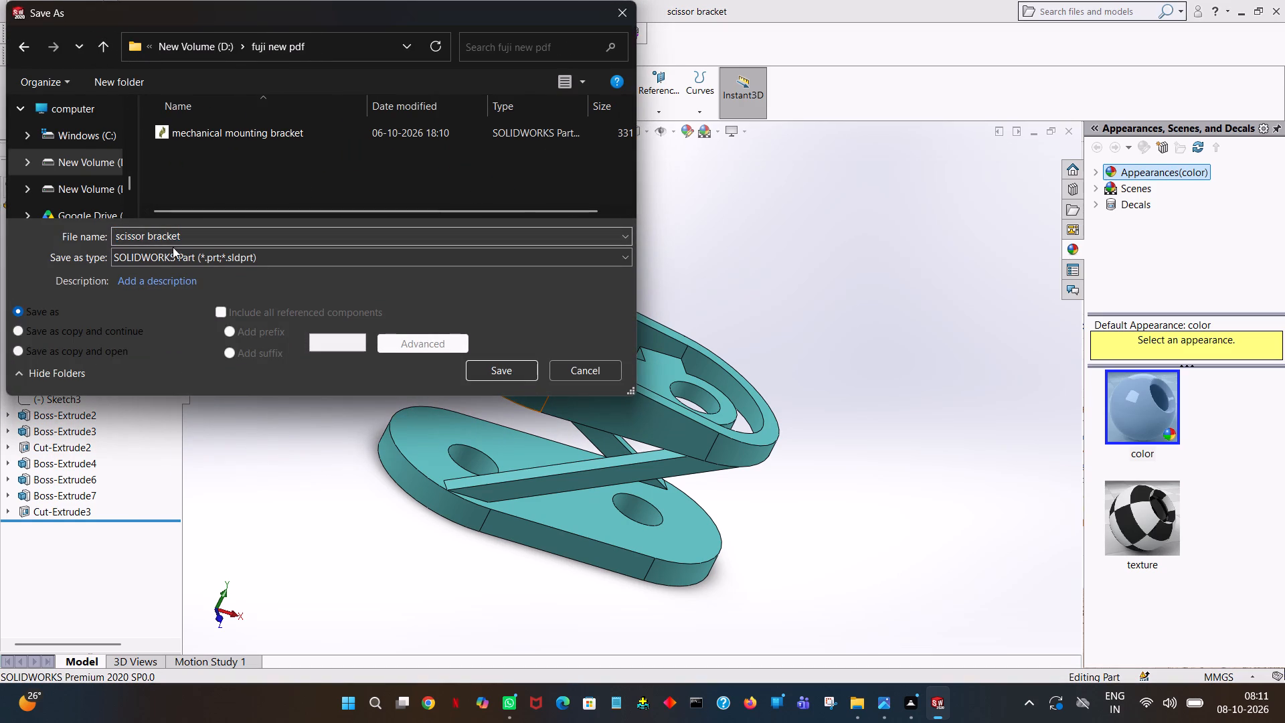
{"action": "left_click", "coordinate": [171, 260]}
{"action": "left_click", "coordinate": [220, 366]}
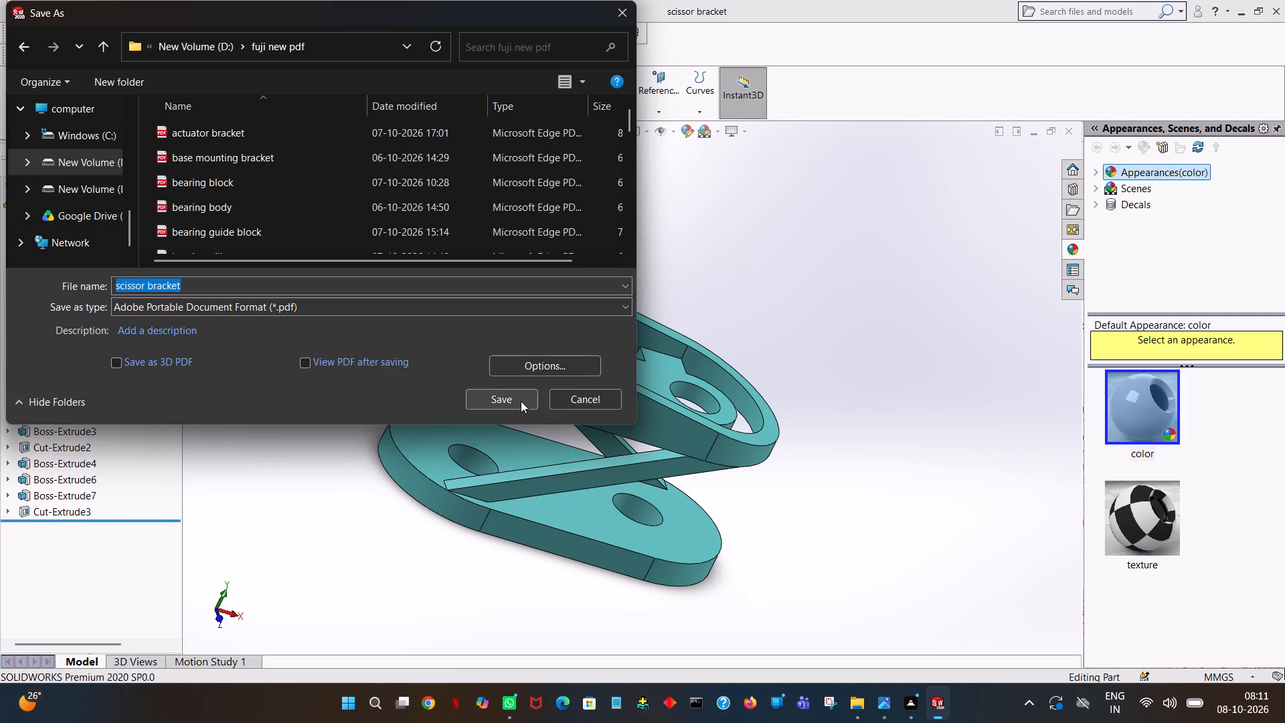
{"action": "left_click", "coordinate": [521, 401]}
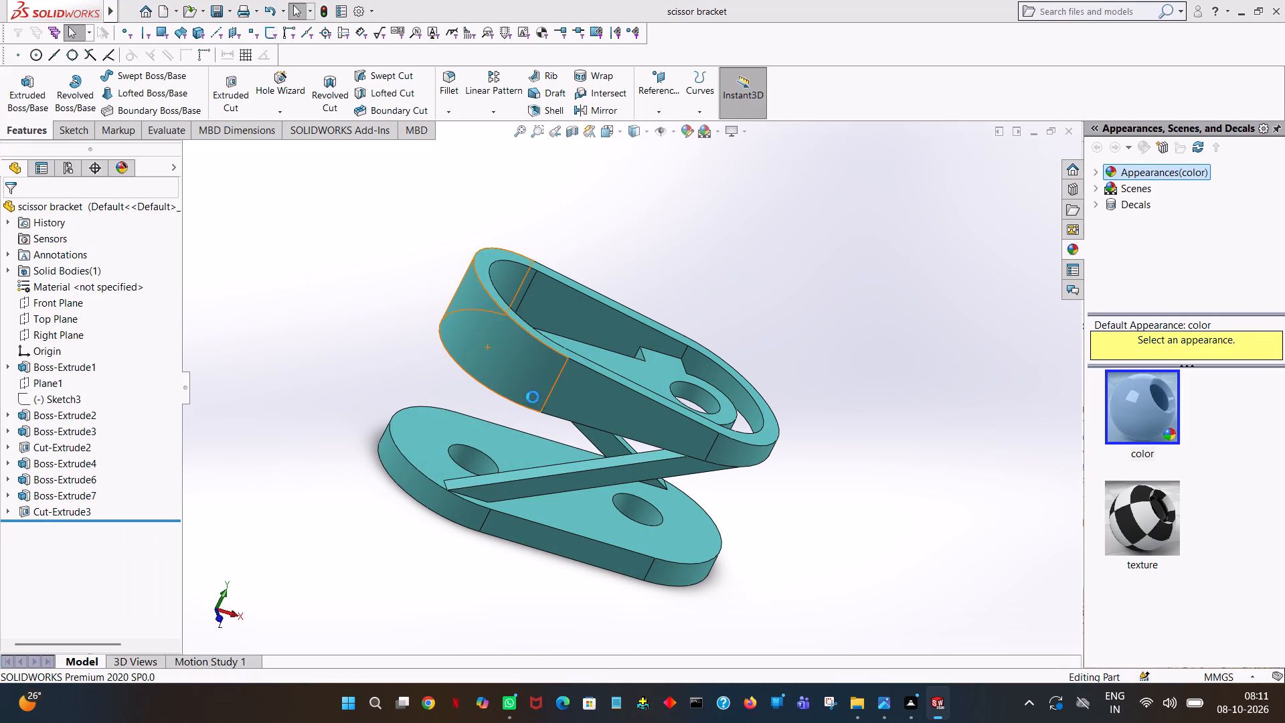